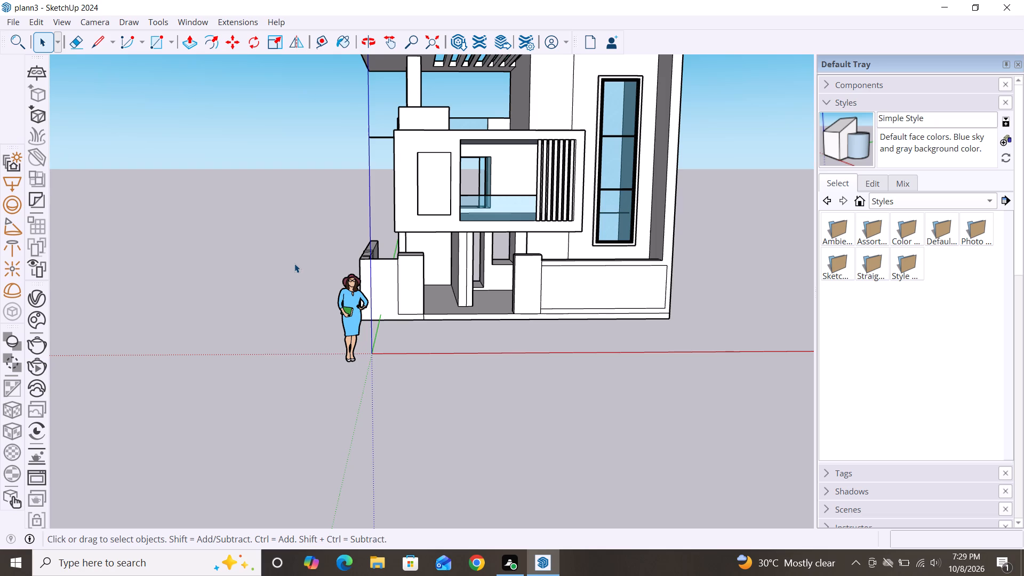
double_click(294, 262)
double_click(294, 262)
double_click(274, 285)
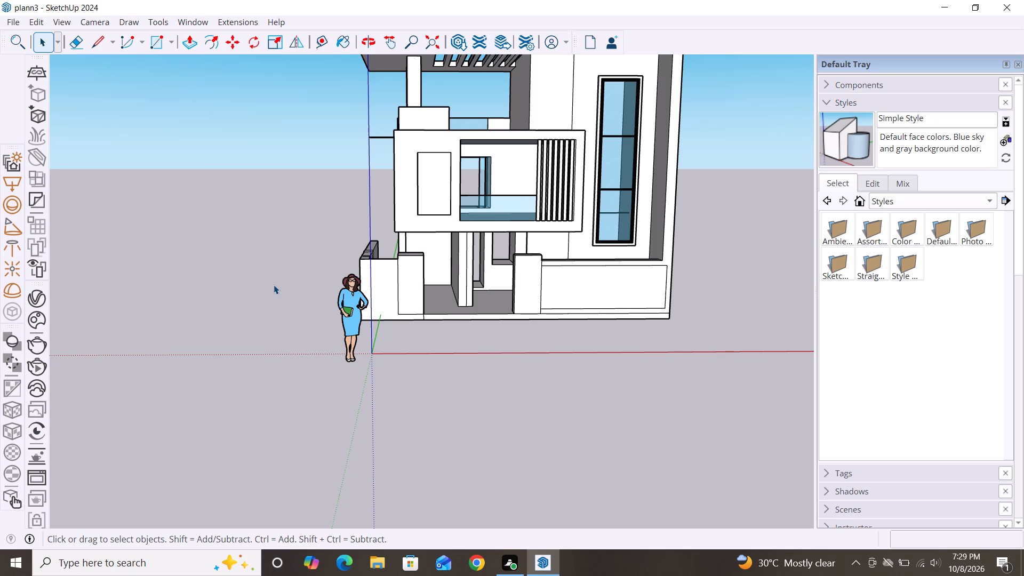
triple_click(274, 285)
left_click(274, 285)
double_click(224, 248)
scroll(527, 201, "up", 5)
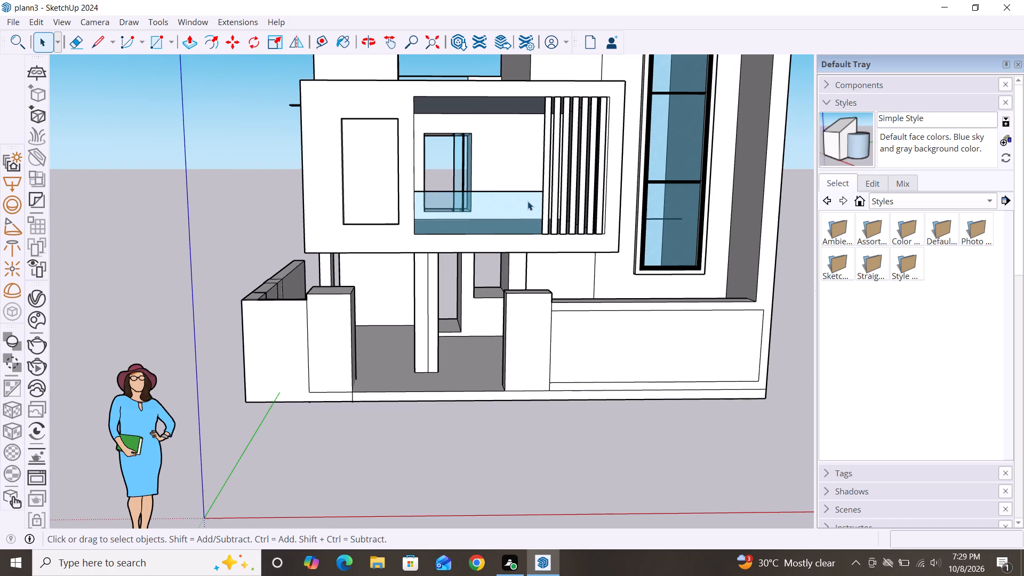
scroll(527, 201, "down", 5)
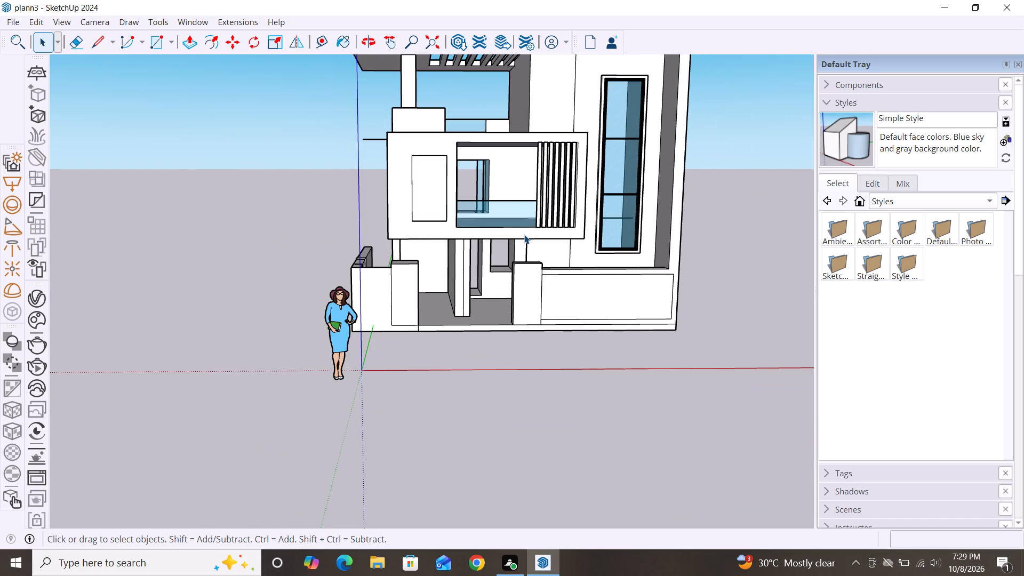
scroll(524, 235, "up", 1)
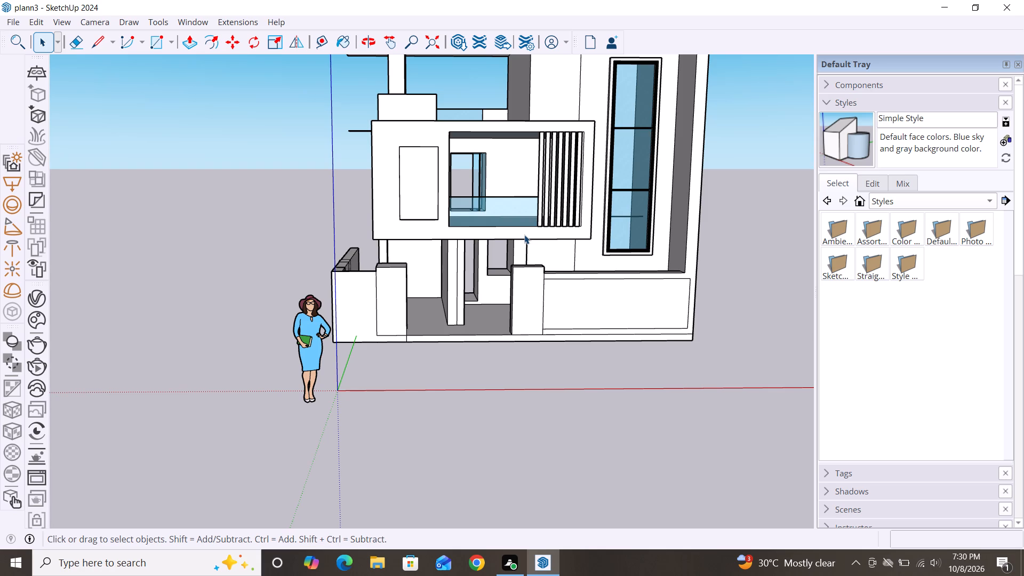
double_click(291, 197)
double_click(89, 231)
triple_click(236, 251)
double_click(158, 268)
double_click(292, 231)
Examine the house from the front facade around to the side elevation and the side boundary wall.
scroll(613, 329, "down", 5)
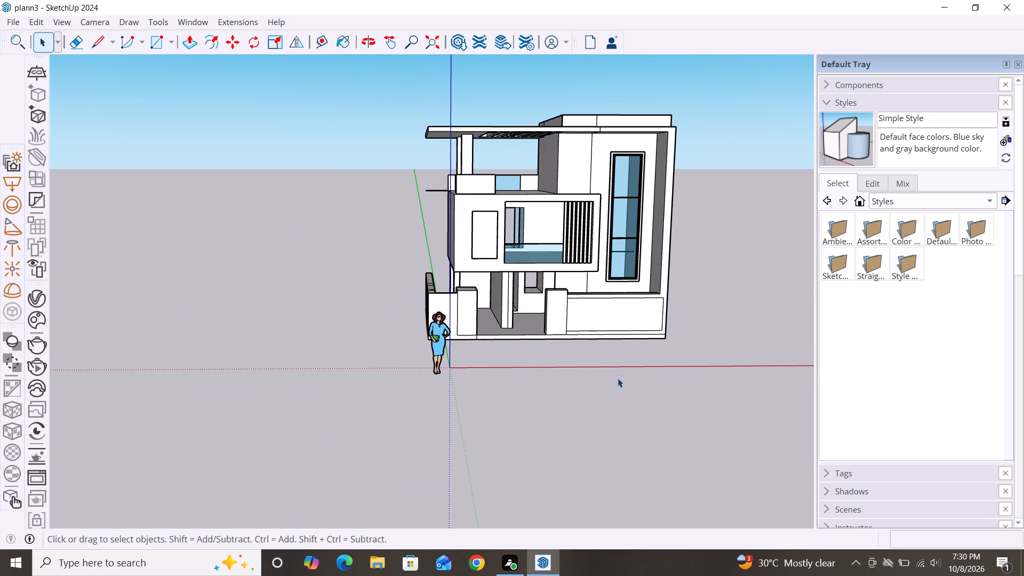
middle_click(618, 378)
middle_click_drag(693, 238, 603, 264)
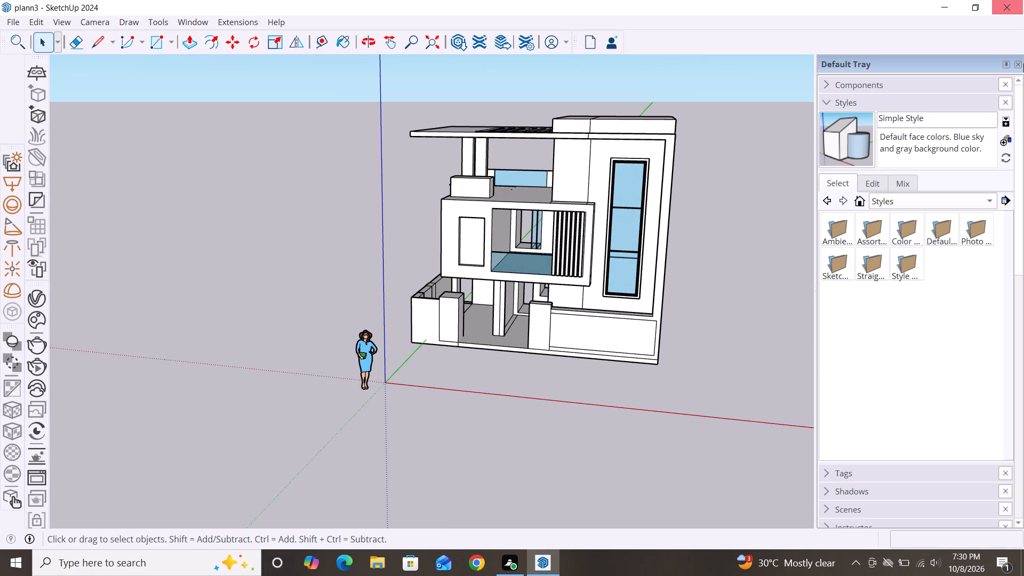
middle_click_drag(625, 236, 701, 237)
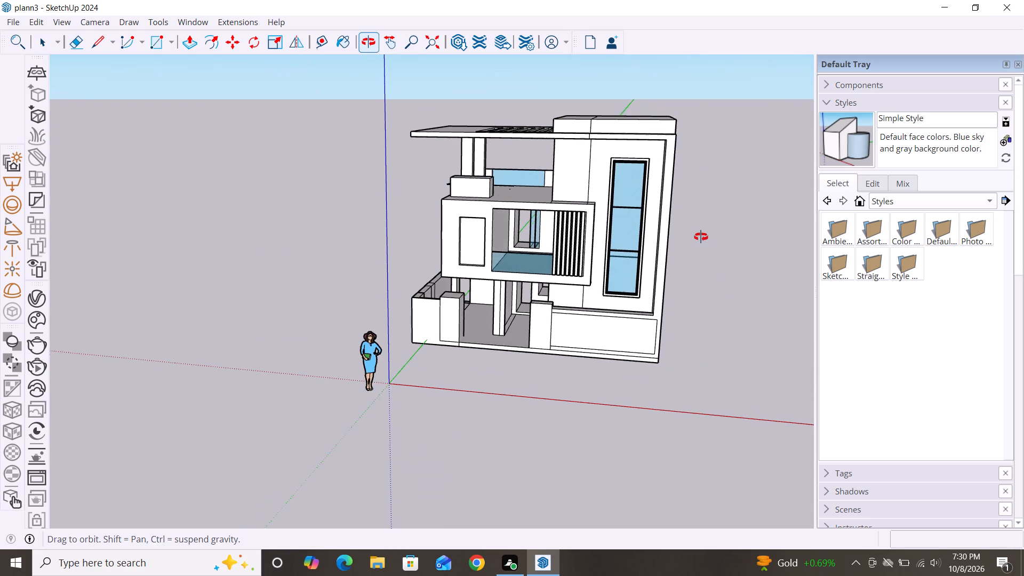
middle_click_drag(701, 237, 702, 237)
scroll(617, 250, "up", 2)
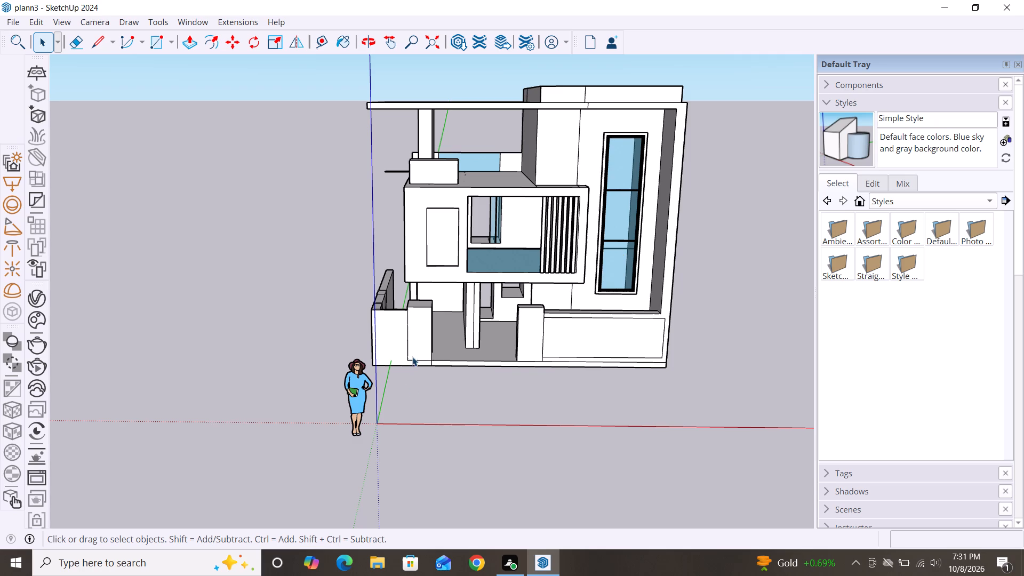
scroll(553, 227, "up", 4)
scroll(509, 280, "up", 4)
middle_click_drag(443, 334, 476, 342)
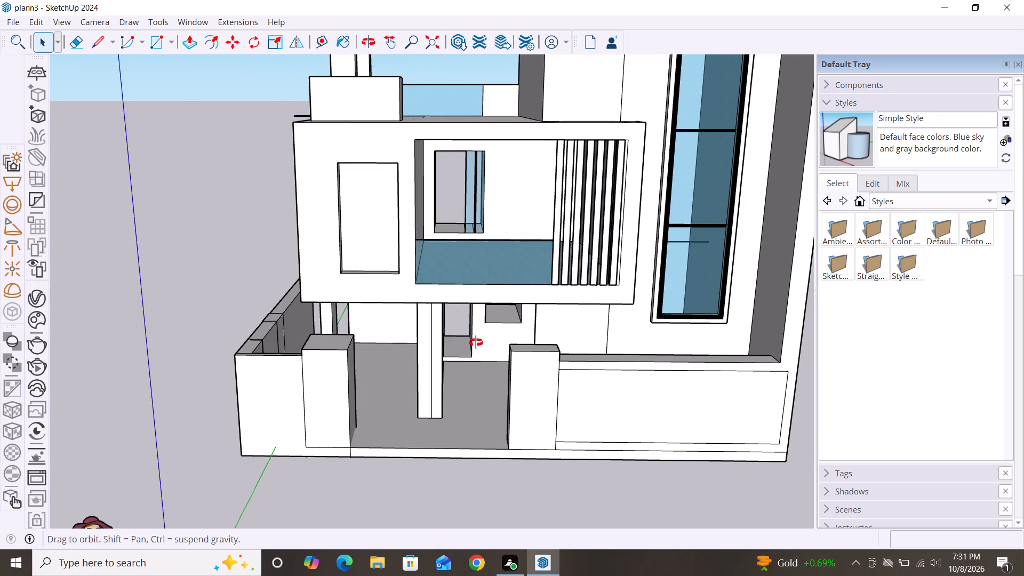
middle_click_drag(476, 342, 769, 396)
middle_click_drag(410, 385, 754, 365)
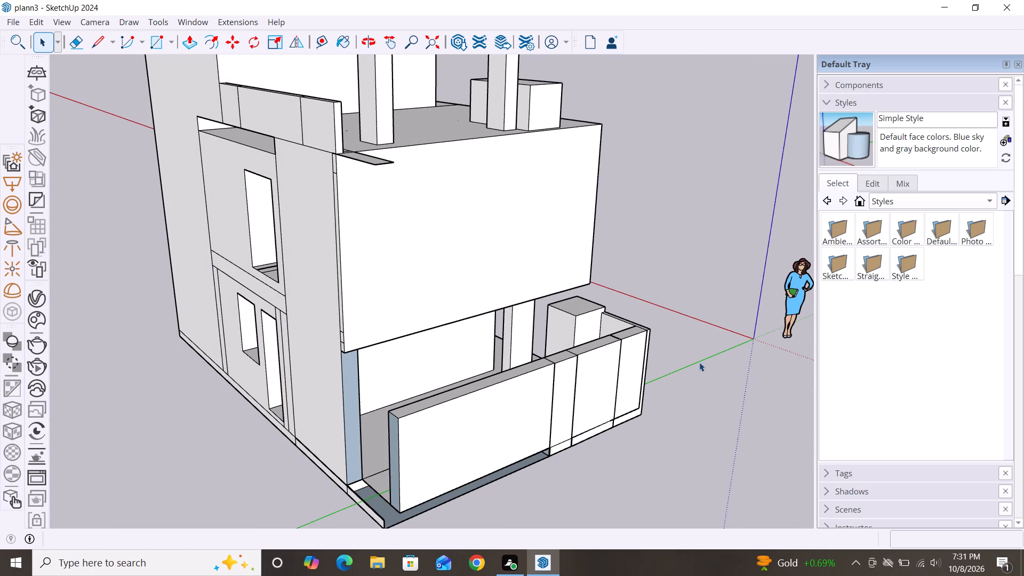
scroll(388, 253, "down", 2)
middle_click_drag(389, 362, 518, 370)
scroll(489, 359, "up", 3)
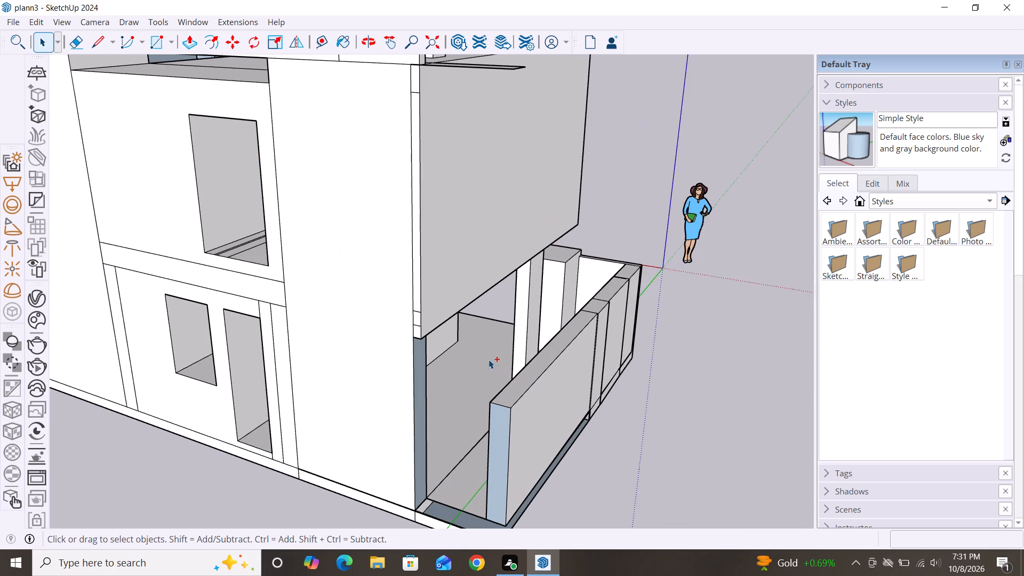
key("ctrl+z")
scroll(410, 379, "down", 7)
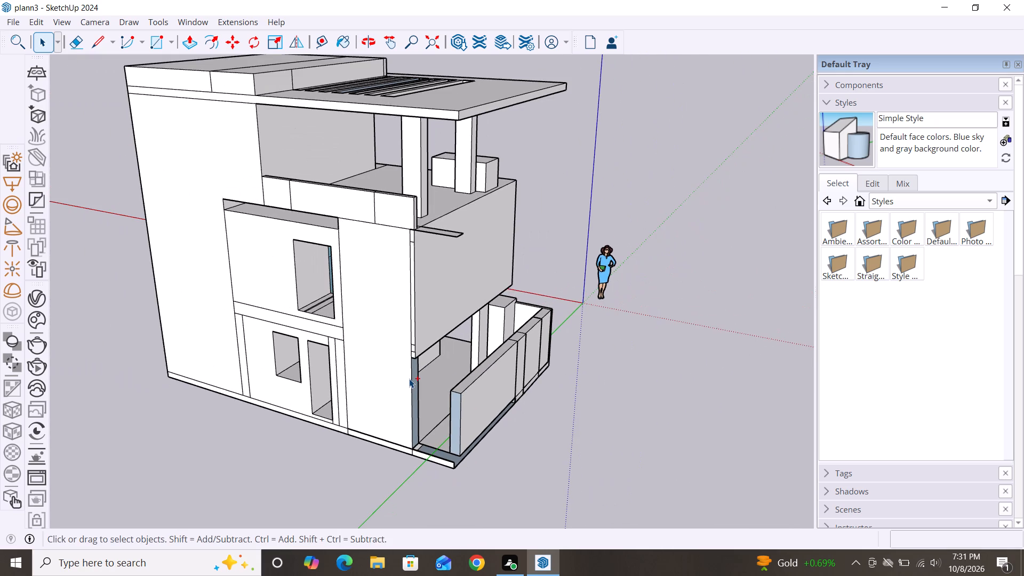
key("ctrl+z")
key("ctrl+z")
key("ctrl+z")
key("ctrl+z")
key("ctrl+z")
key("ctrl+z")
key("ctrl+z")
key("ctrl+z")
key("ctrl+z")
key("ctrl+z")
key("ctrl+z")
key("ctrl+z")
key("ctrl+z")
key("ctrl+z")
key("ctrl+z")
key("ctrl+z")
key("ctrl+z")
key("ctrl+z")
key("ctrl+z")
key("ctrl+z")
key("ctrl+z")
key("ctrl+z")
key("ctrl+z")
Examine the slatted roof, the side elevation and the whole building from above.
middle_click_drag(528, 271, 561, 426, "alt")
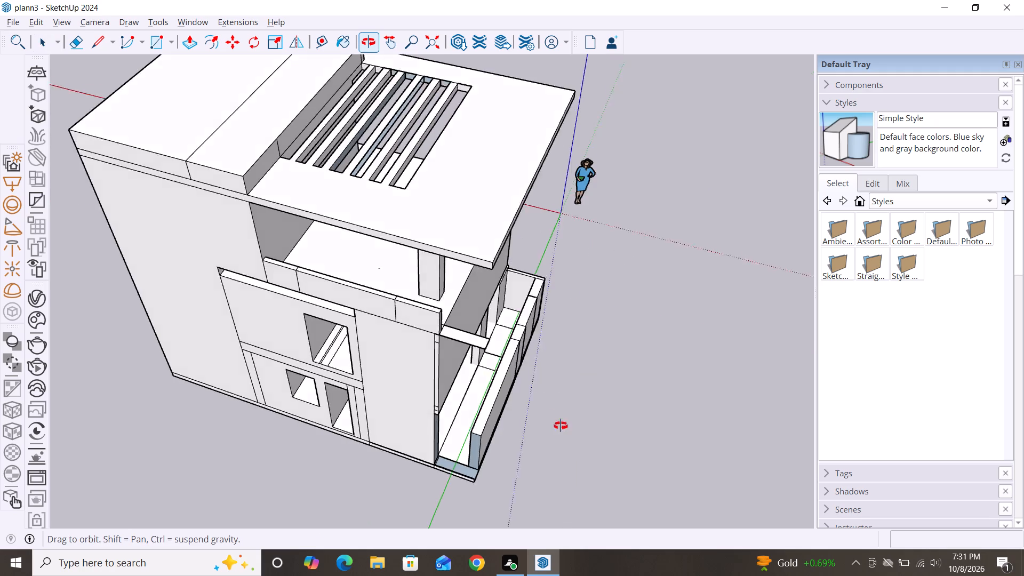
middle_click_drag(561, 426, 562, 452, "alt")
scroll(524, 196, "down", 3)
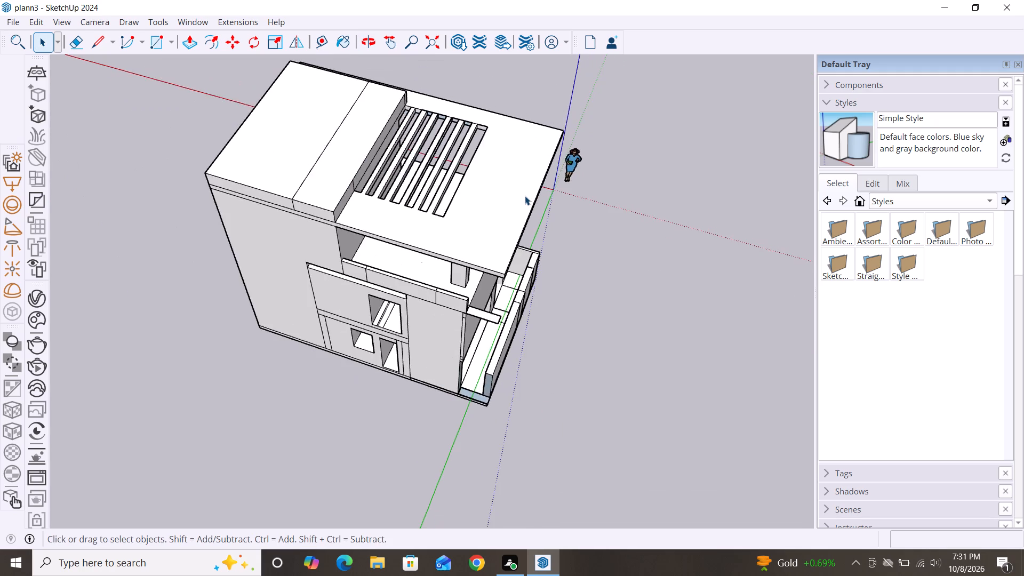
scroll(525, 196, "down", 3)
middle_click_drag(560, 374, 575, 275, "alt")
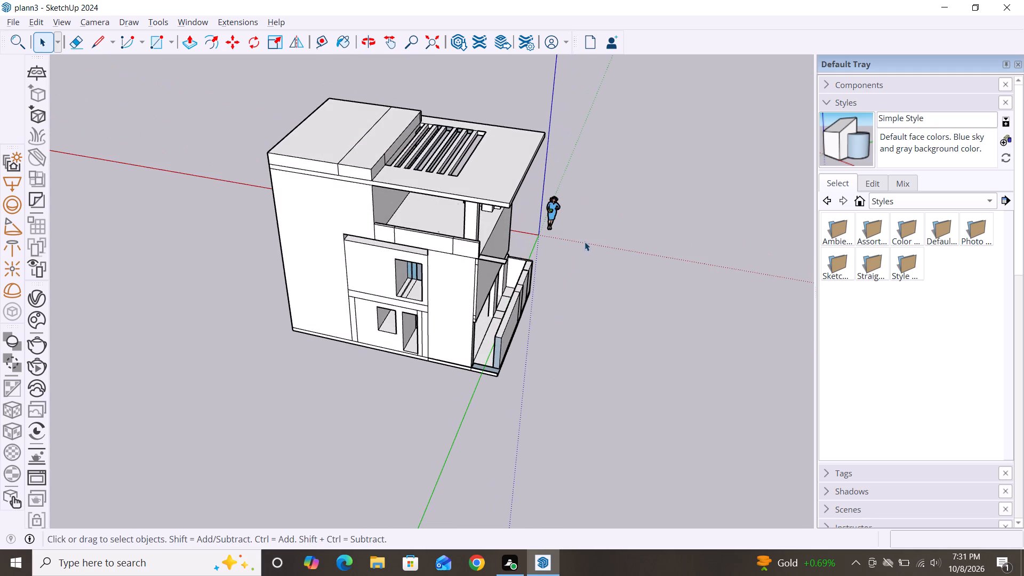
scroll(534, 333, "down", 3)
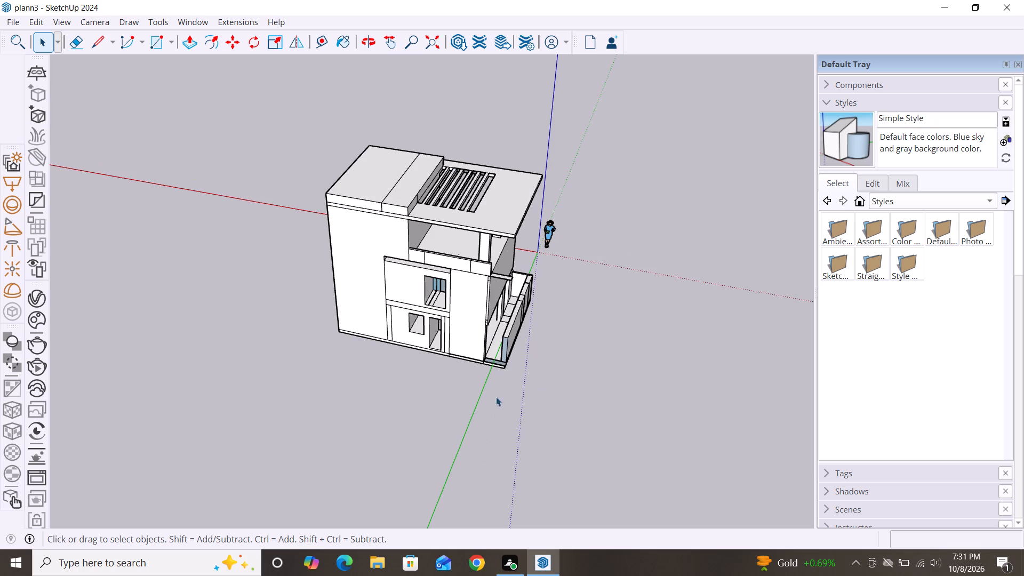
scroll(694, 345, "down", 5)
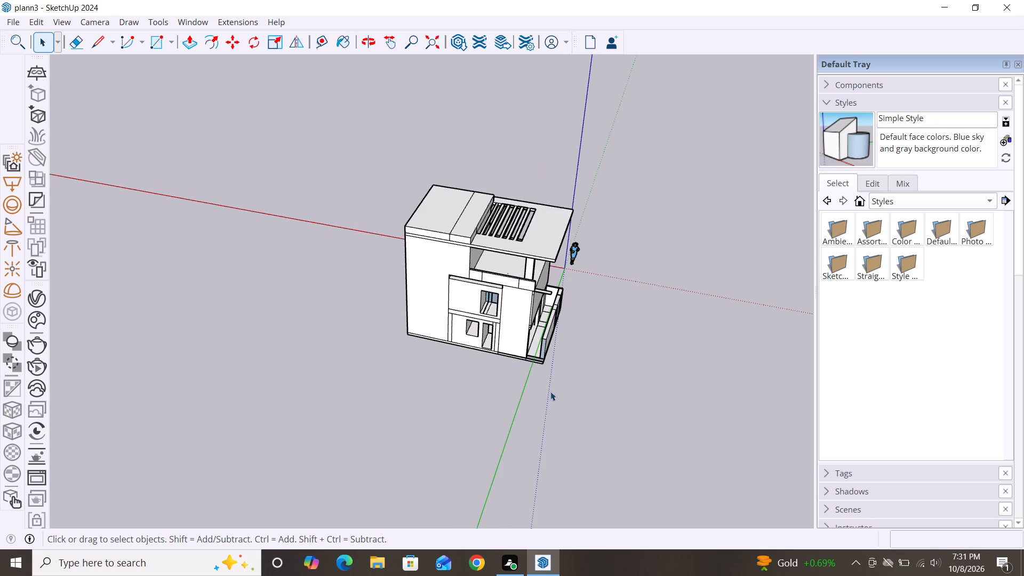
middle_click_drag(550, 391, 558, 359)
scroll(612, 378, "up", 5)
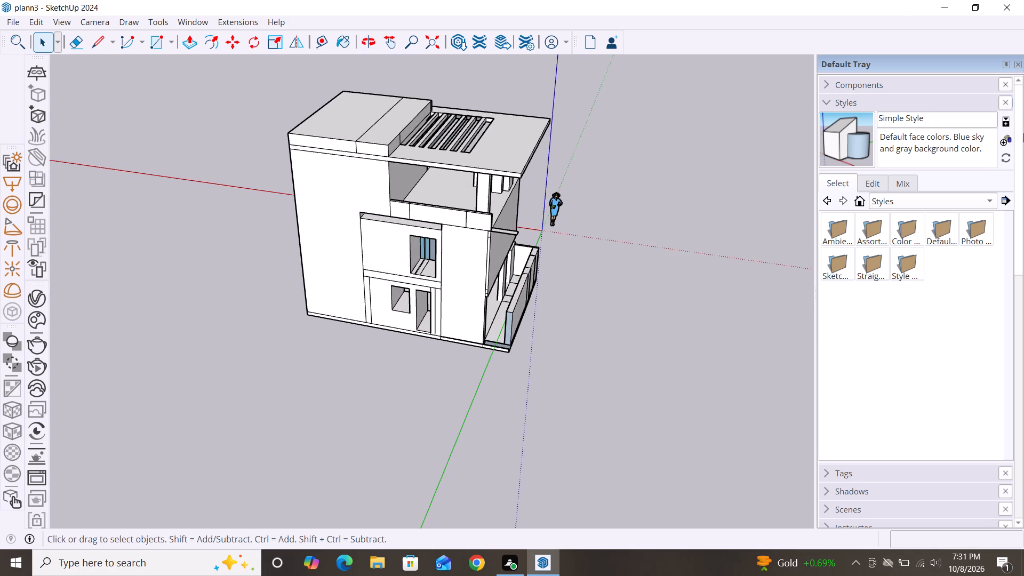
scroll(556, 311, "down", 4)
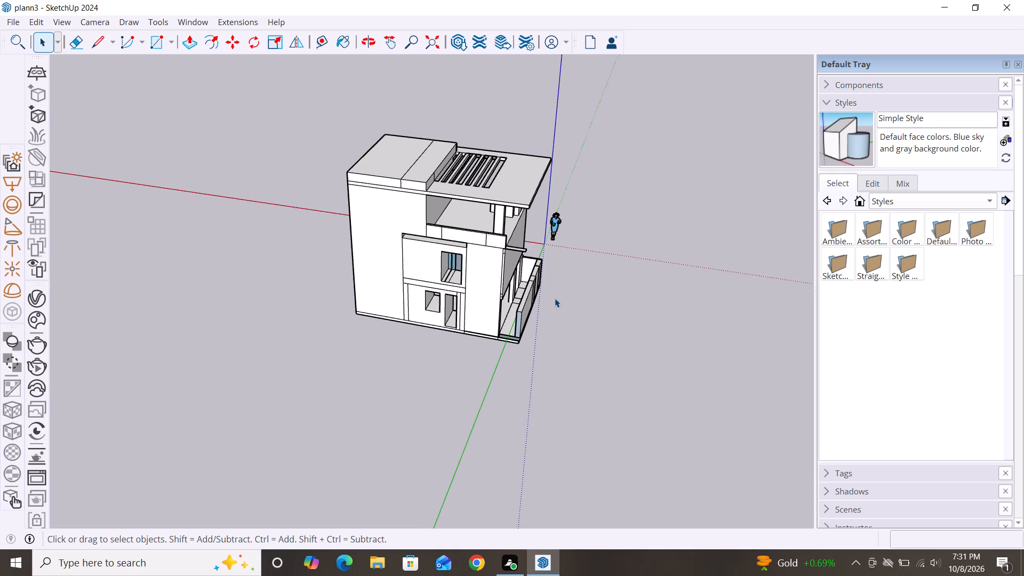
scroll(555, 298, "down", 1)
Push/Pull the recessed floor strip at the open end of the side passage up 6", to the plinth's top level.
scroll(555, 298, "up", 18)
scroll(575, 281, "down", 4)
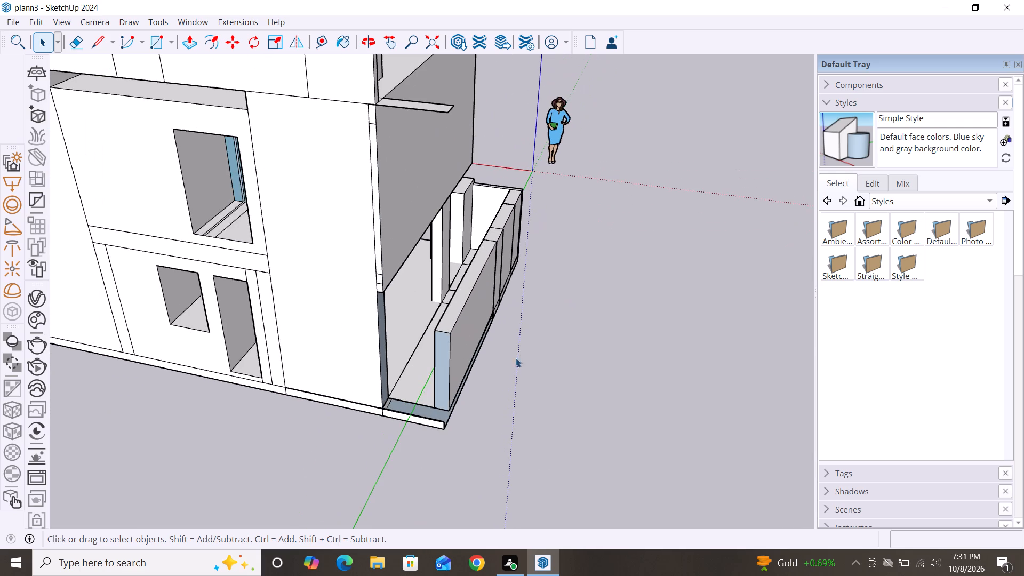
middle_click_drag(477, 389, 396, 339)
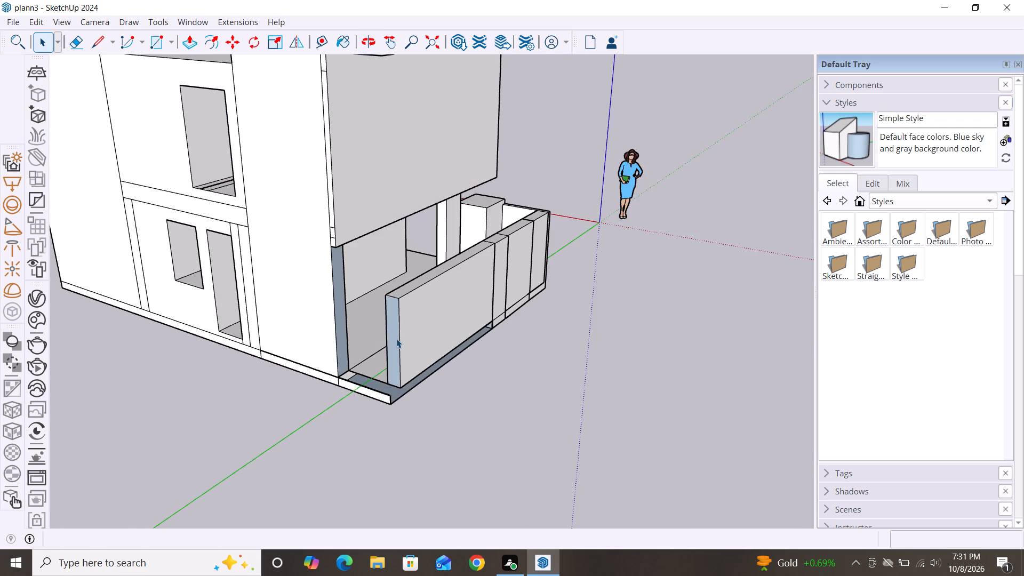
scroll(396, 339, "up", 8)
key("p")
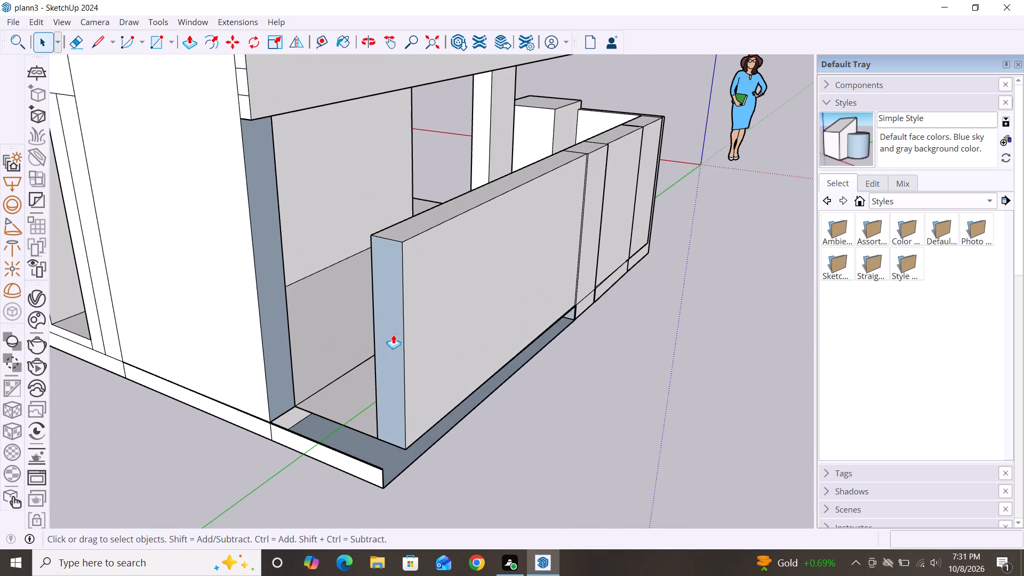
left_click(362, 454)
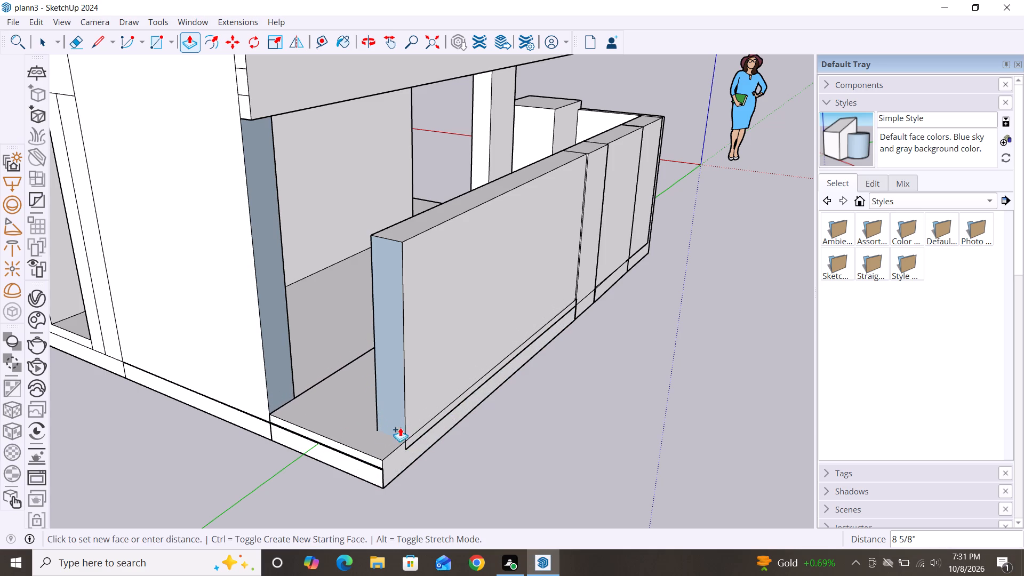
left_click(270, 425)
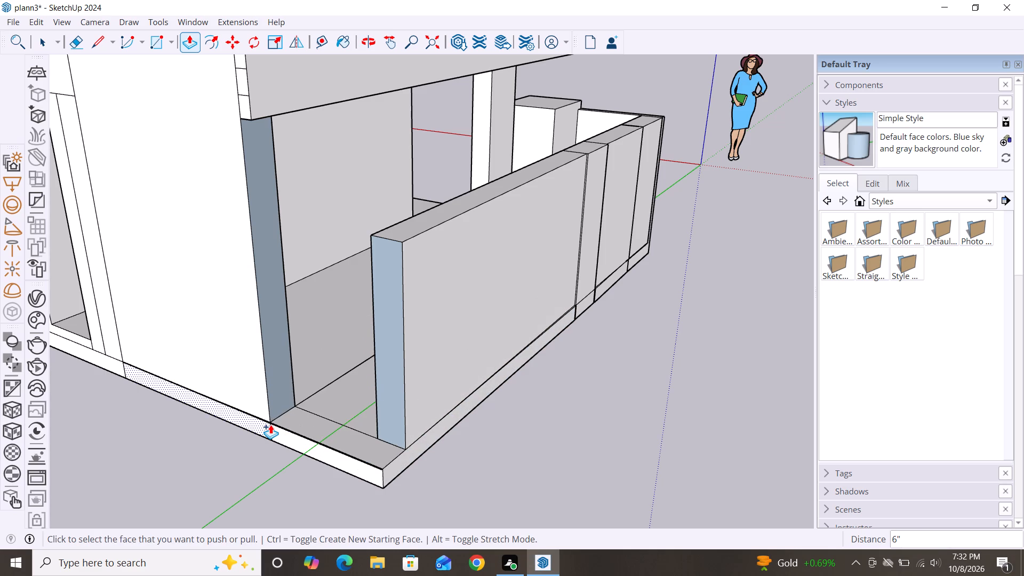
key("space")
scroll(302, 450, "down", 3)
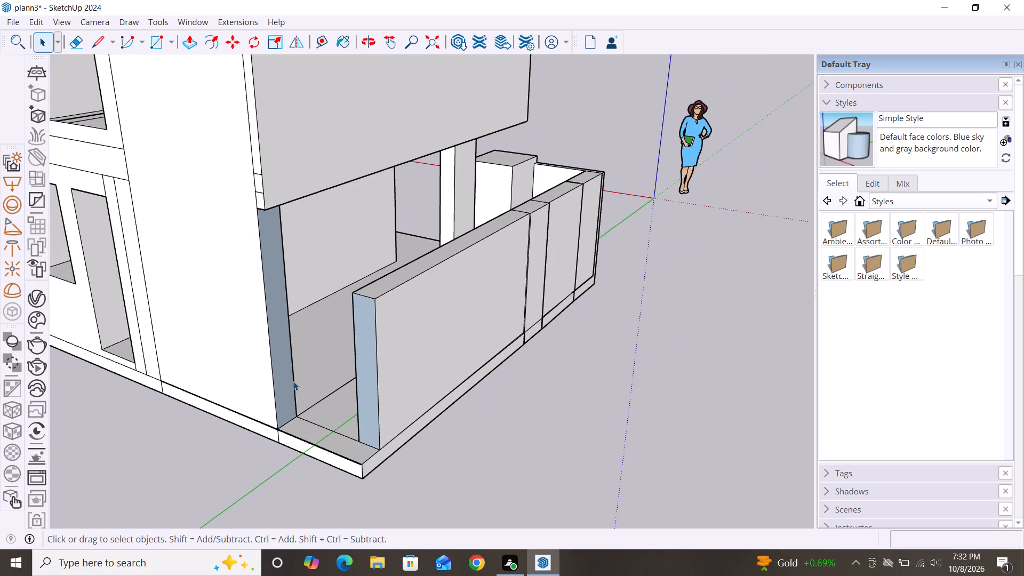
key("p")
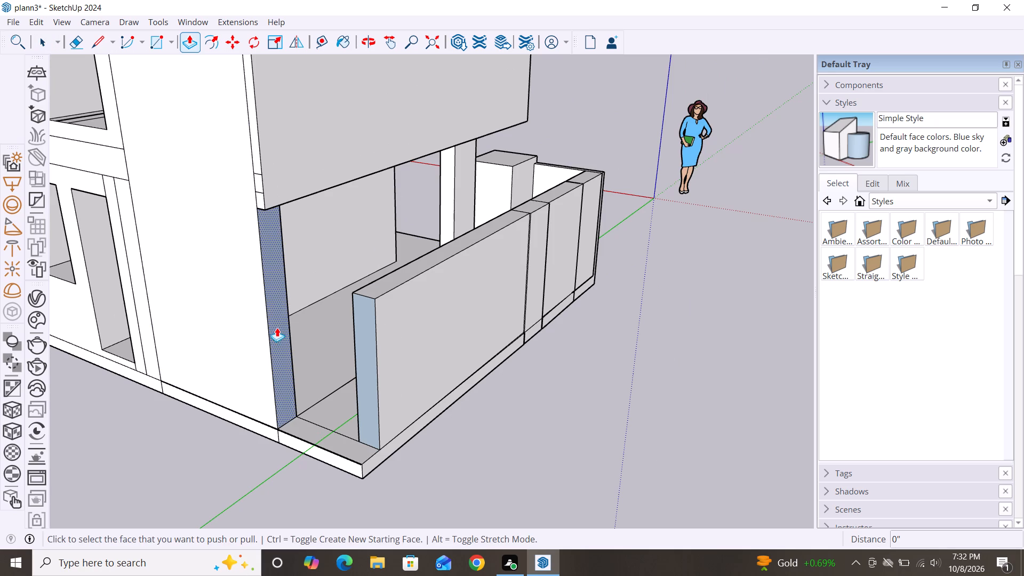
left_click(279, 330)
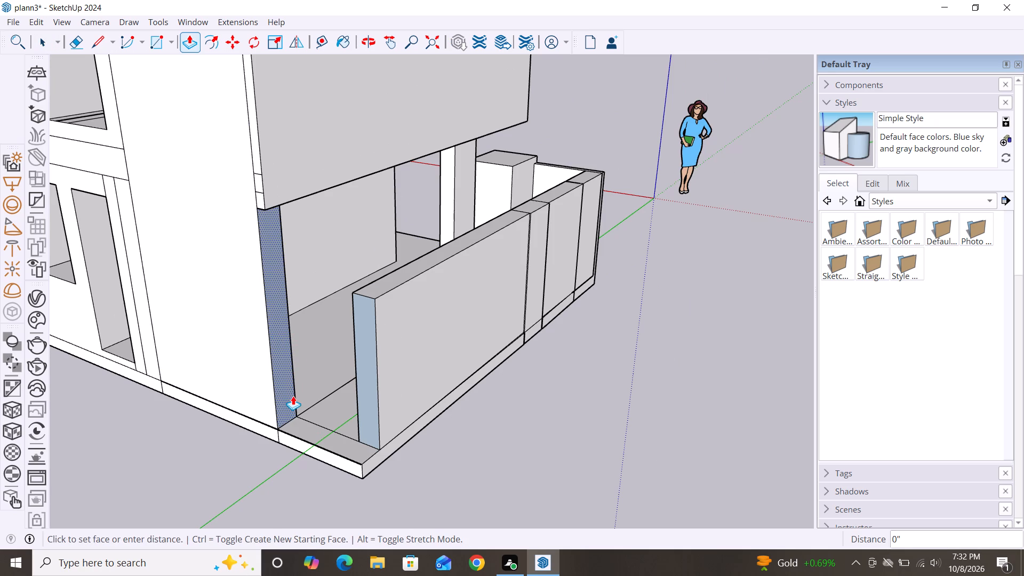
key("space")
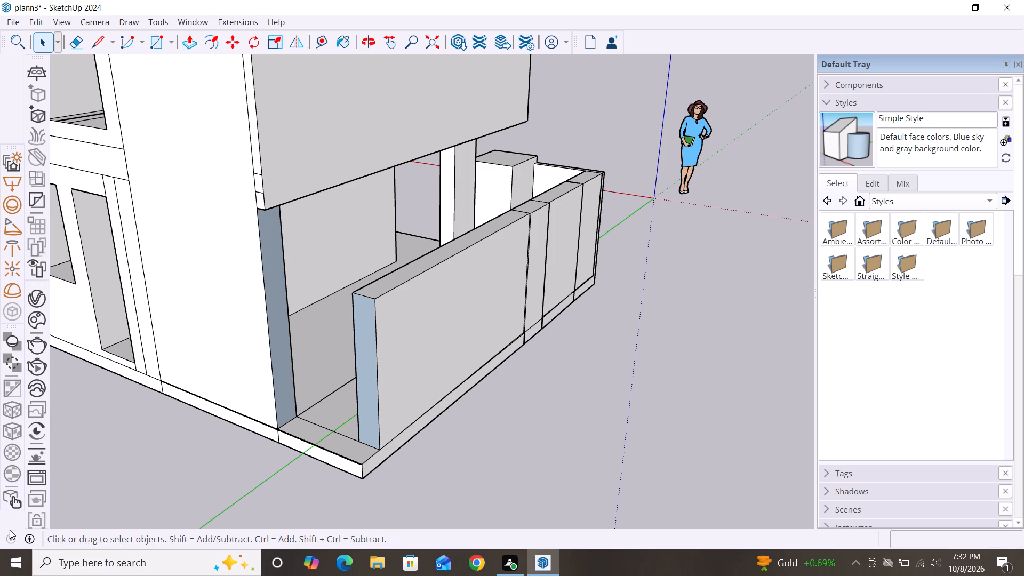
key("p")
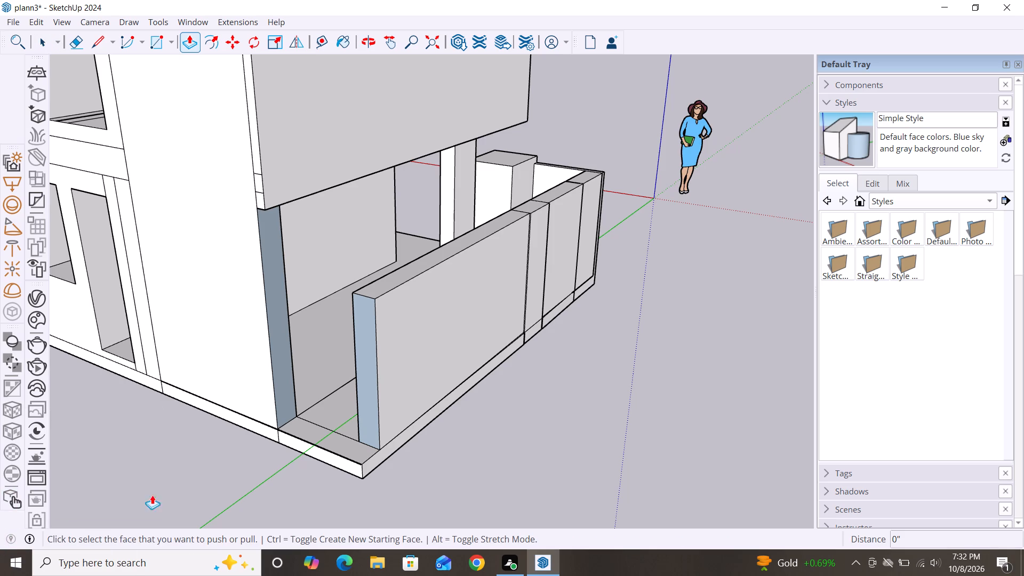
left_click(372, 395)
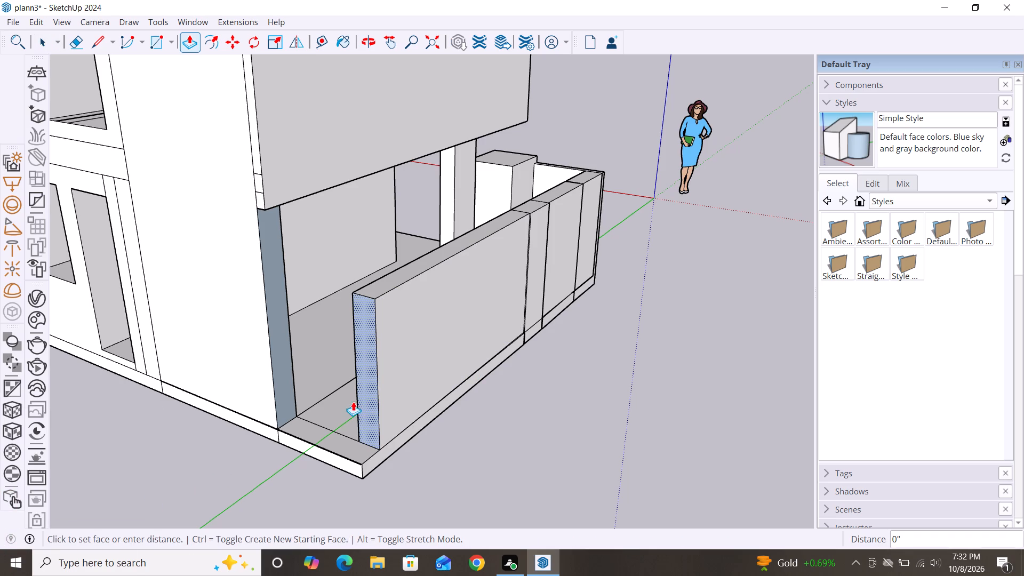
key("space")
Examine the side passage, the boundary wall and the underside of the overhanging upper floor.
scroll(339, 406, "down", 2)
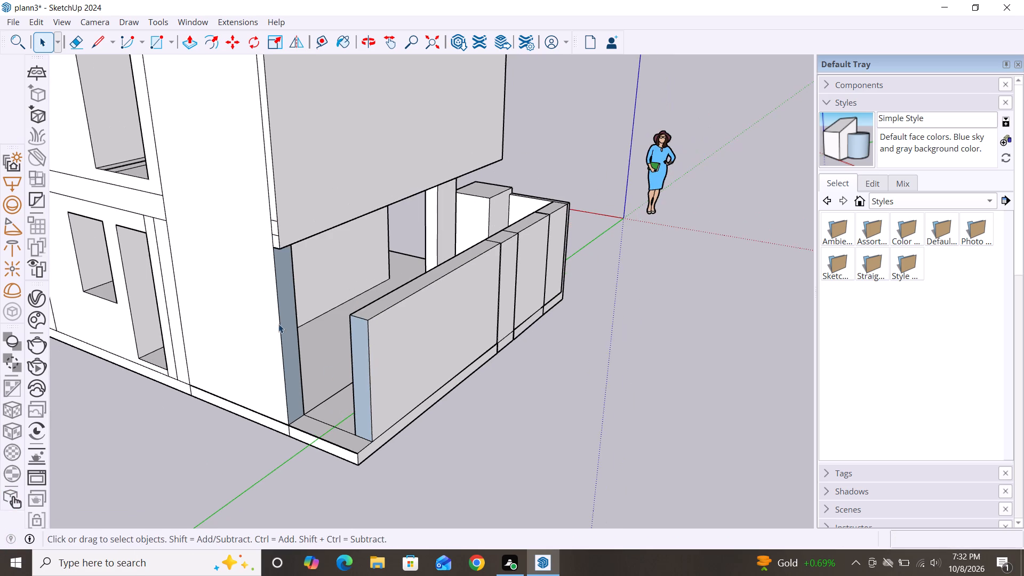
scroll(276, 271, "up", 4)
middle_click_drag(316, 374, 265, 260)
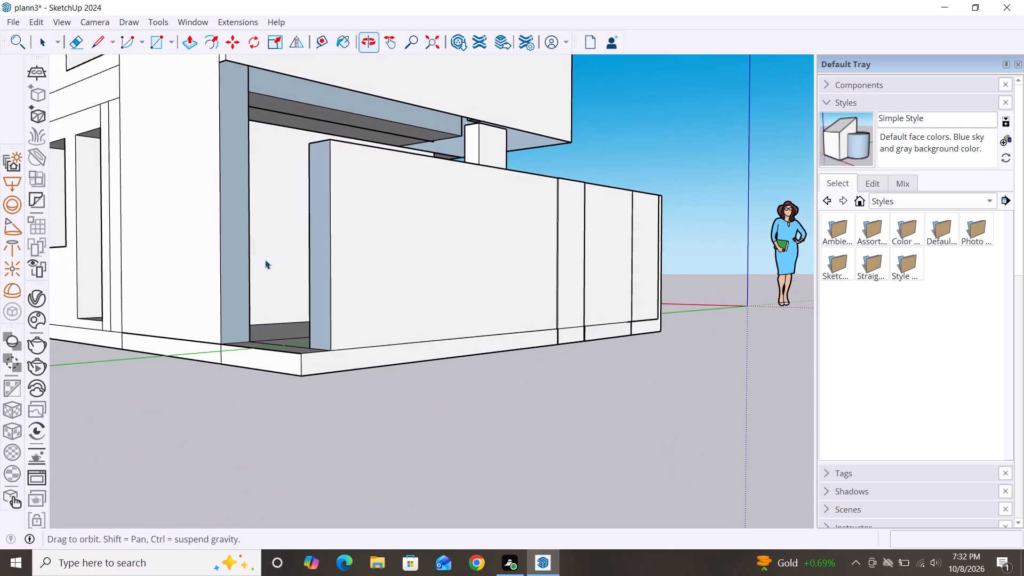
scroll(444, 338, "down", 2)
middle_click_drag(363, 178, 405, 308)
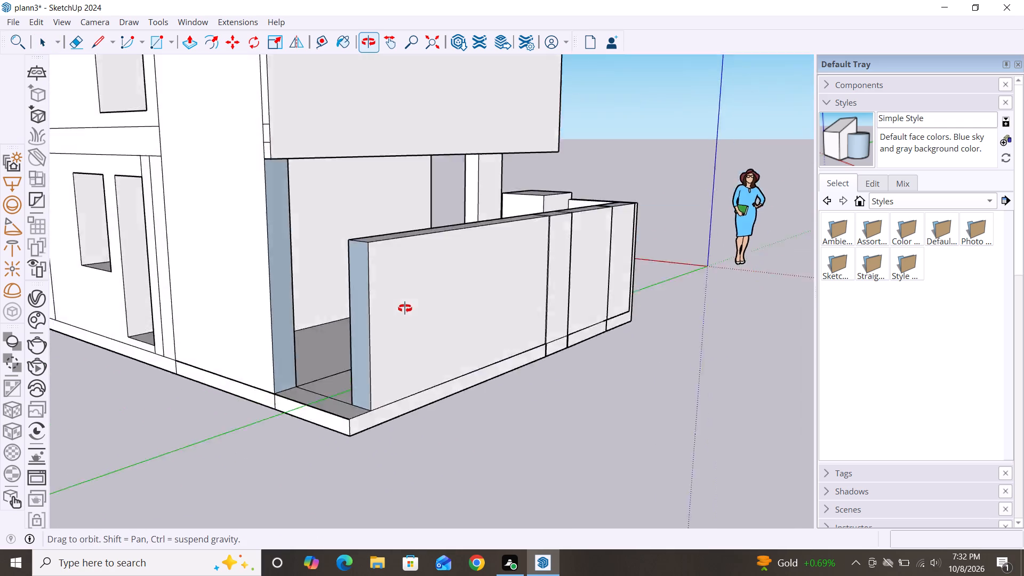
middle_click_drag(405, 308, 182, 297)
middle_click_drag(388, 225, 381, 108)
scroll(365, 131, "up", 10)
scroll(363, 133, "down", 4)
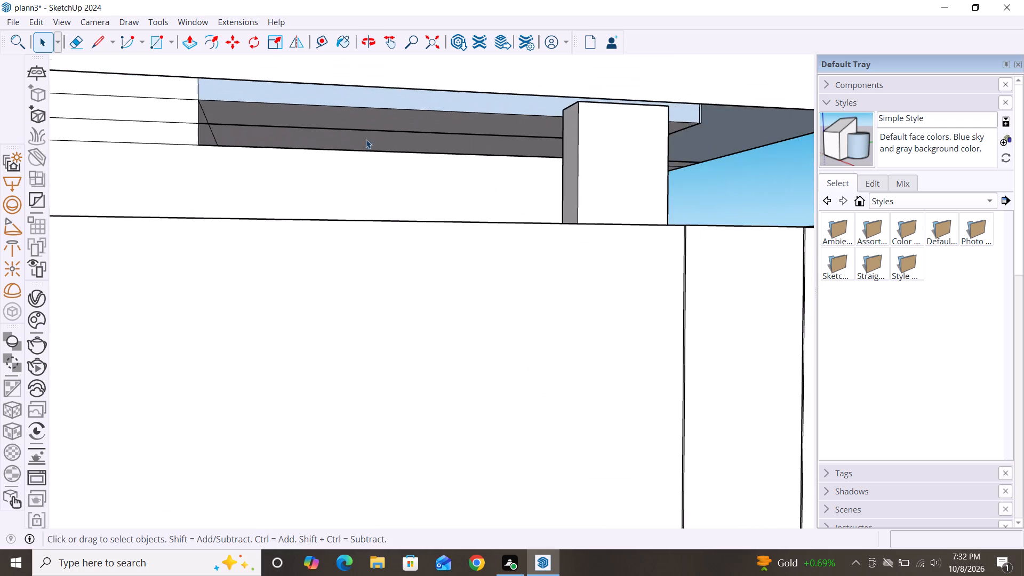
scroll(370, 150, "down", 4)
middle_click_drag(369, 172, 372, 218)
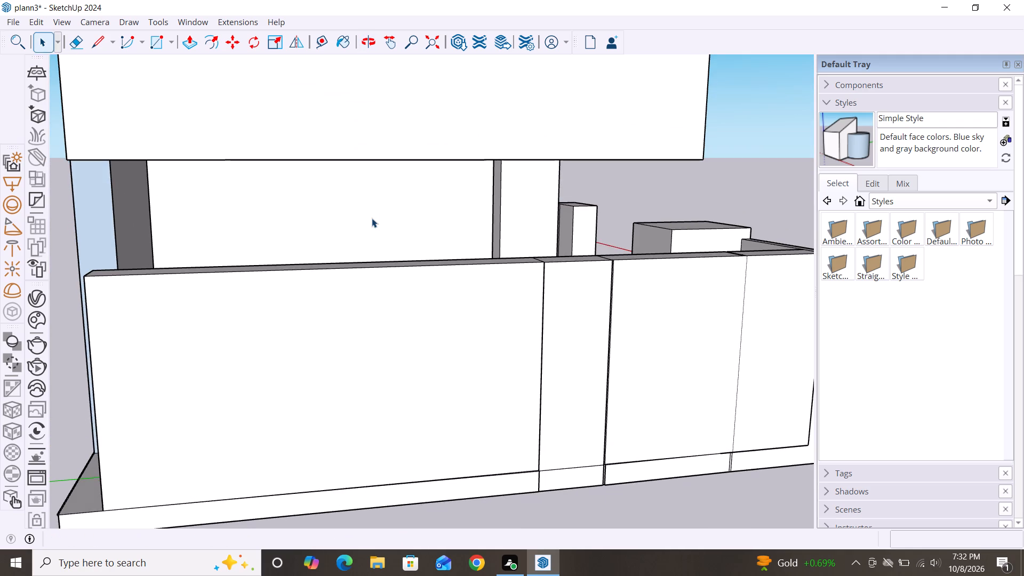
middle_click_drag(372, 218, 378, 184)
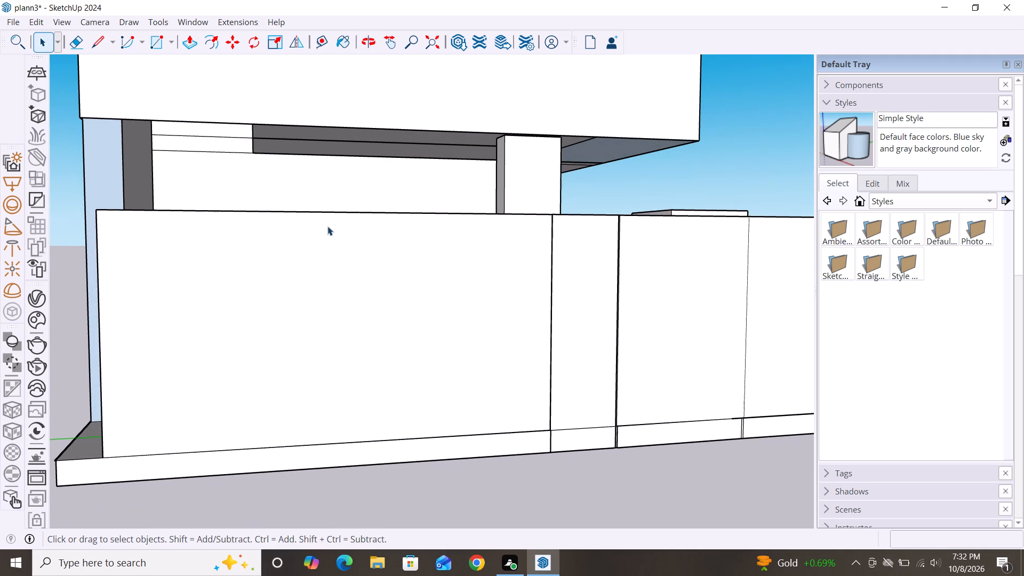
middle_click_drag(327, 227, 408, 243)
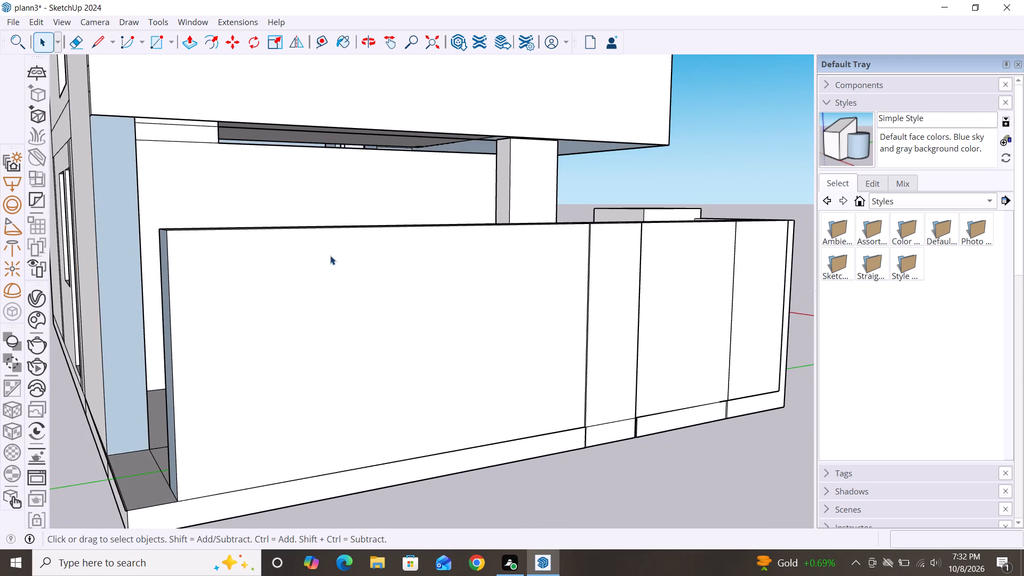
middle_click_drag(330, 255, 534, 289)
middle_click_drag(405, 279, 550, 286)
scroll(342, 185, "down", 3)
middle_click_drag(510, 293, 237, 250)
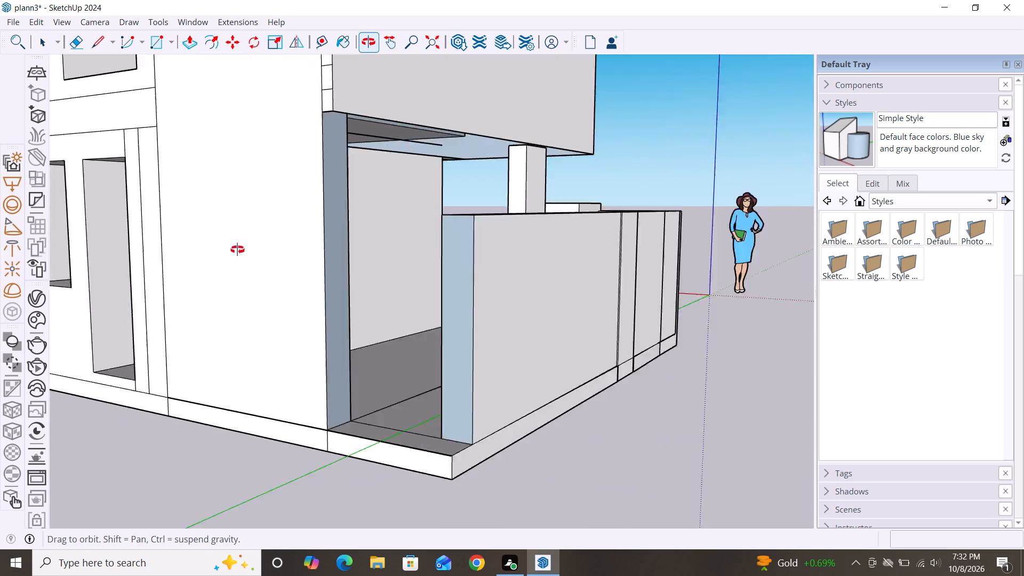
middle_click_drag(237, 250, 224, 250)
middle_click_drag(583, 246, 386, 182)
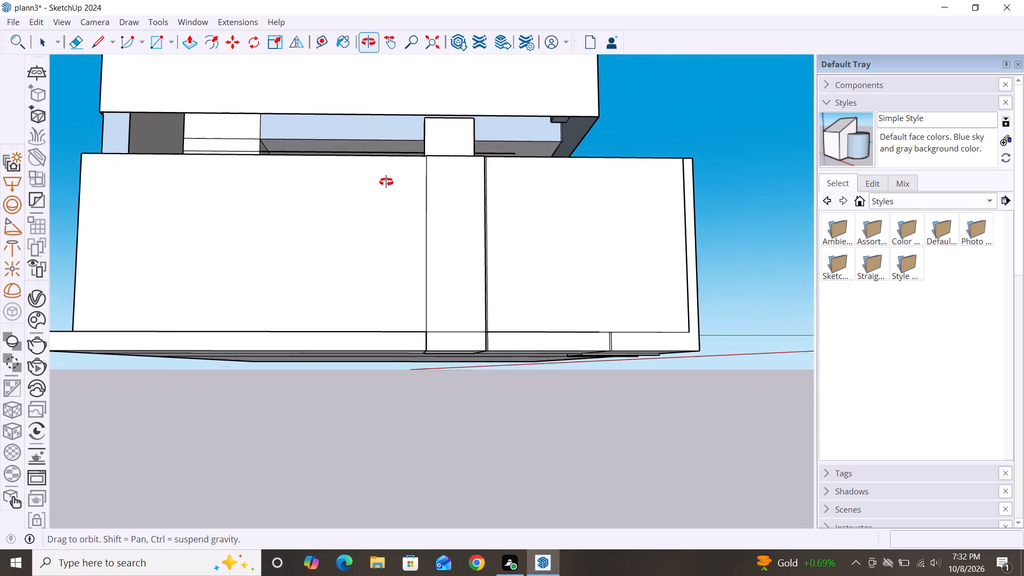
middle_click_drag(386, 182, 386, 181)
middle_click_drag(384, 166, 394, 239)
scroll(346, 169, "up", 2)
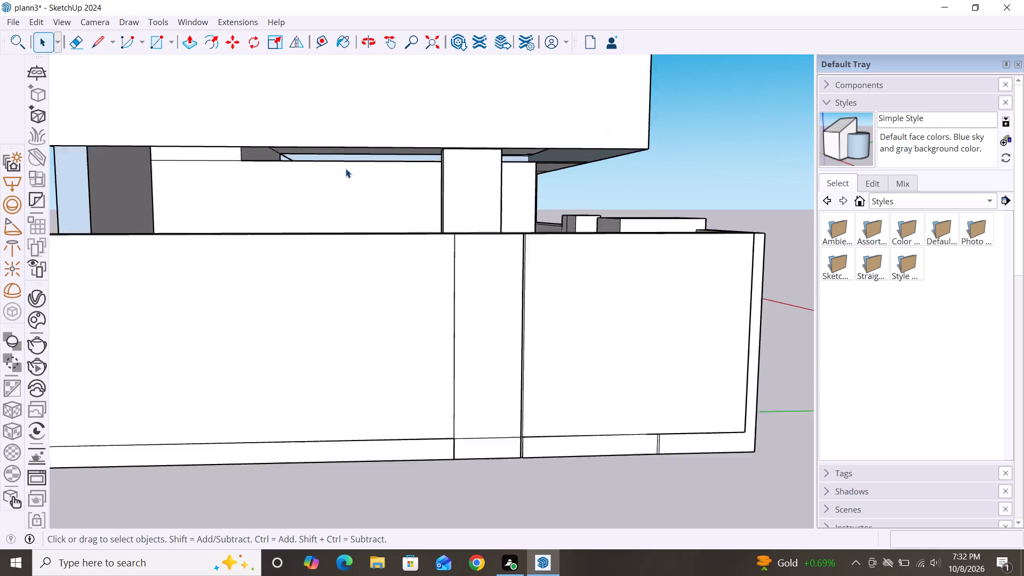
scroll(346, 169, "up", 10)
middle_click_drag(349, 237, 359, 271)
scroll(433, 149, "down", 20)
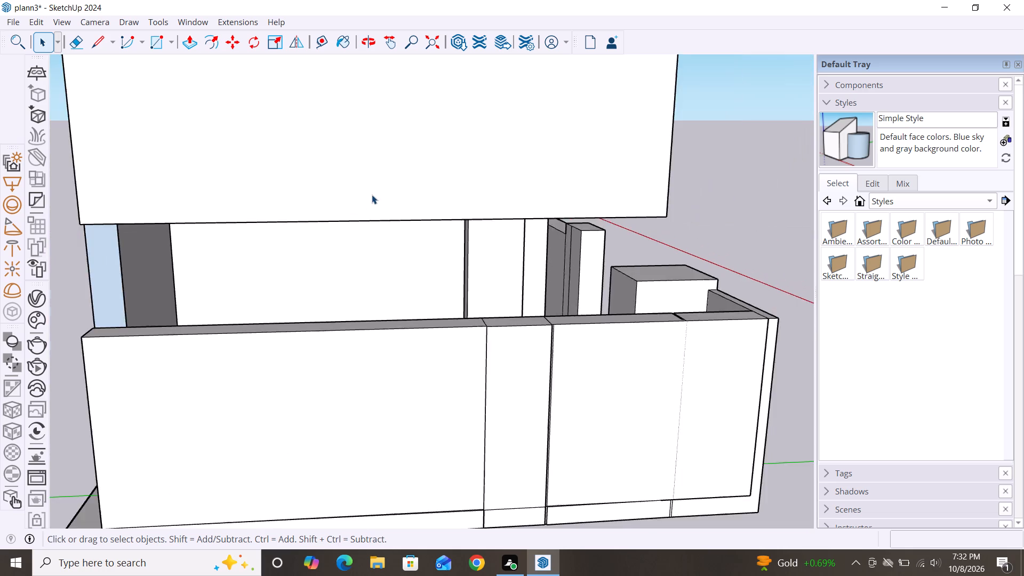
scroll(372, 195, "down", 14)
Push/Pull the floor strip at the passage's open end up to the top of the side boundary wall, closing the gap to the house.
middle_click_drag(294, 256, 497, 306)
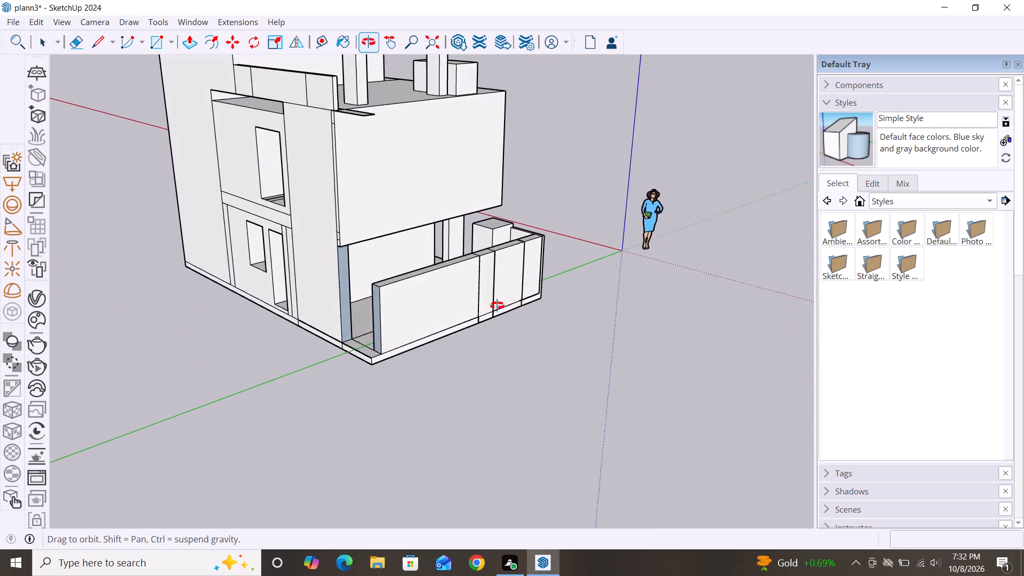
middle_click_drag(497, 306, 577, 314)
key("p")
left_click(430, 363)
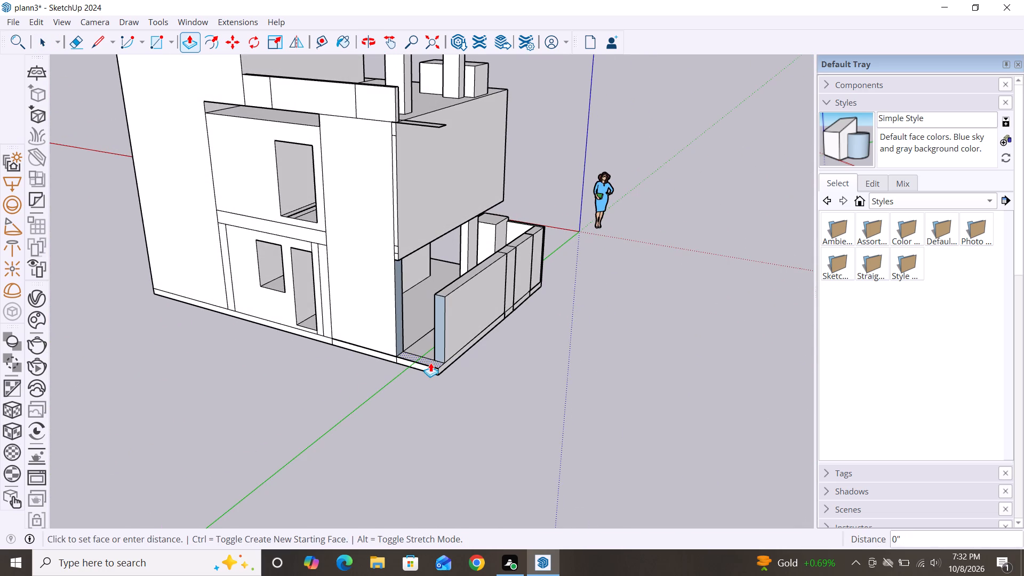
left_click(473, 275)
key("space")
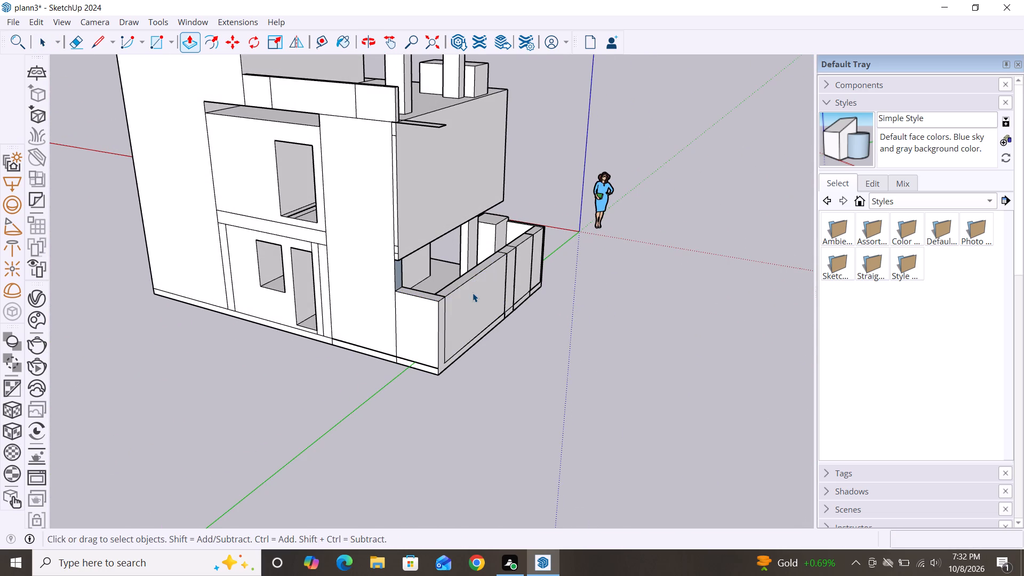
Examine the house from the side elevation around to the front facade and the front boundary wall.
scroll(473, 293, "down", 5)
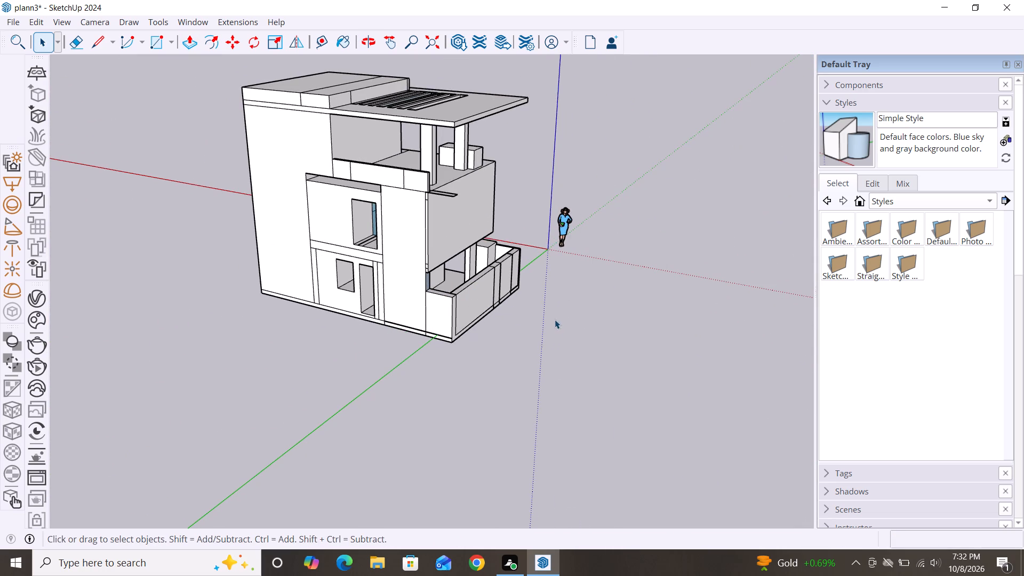
middle_click_drag(555, 319, 250, 307)
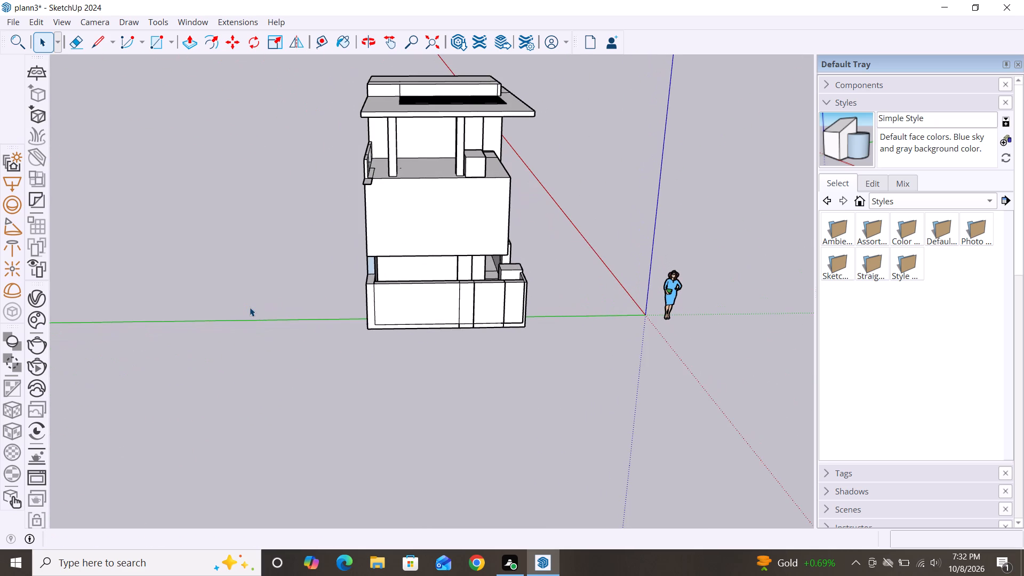
middle_click_drag(631, 322, 175, 292, "alt")
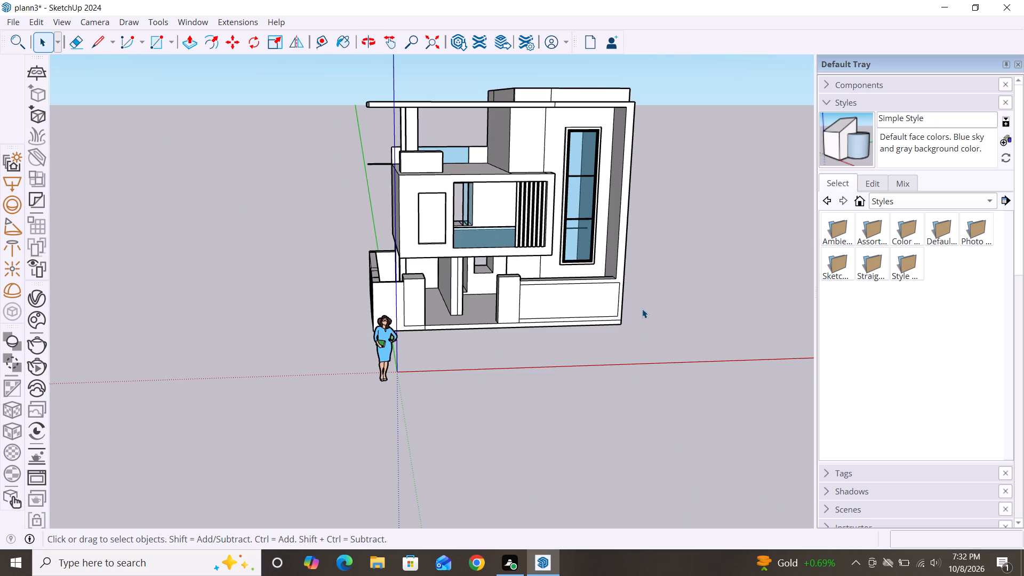
scroll(630, 260, "down", 4)
middle_click_drag(623, 270, 476, 292, "alt")
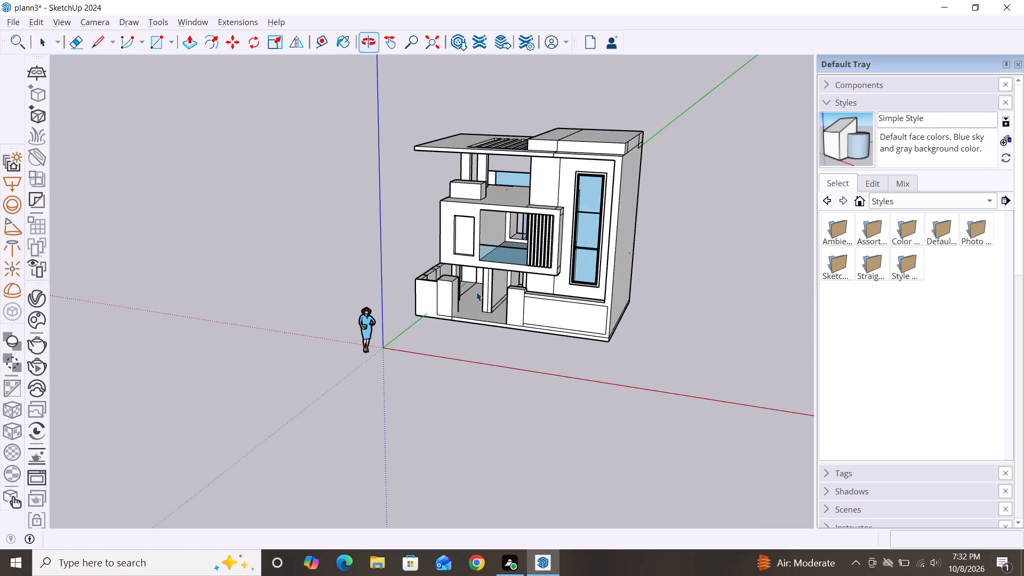
scroll(533, 269, "up", 8)
middle_click_drag(525, 344, 594, 350)
scroll(509, 327, "down", 2)
middle_click_drag(510, 377, 614, 379)
scroll(554, 357, "up", 4)
scroll(541, 341, "down", 5)
middle_click(508, 323)
scroll(585, 321, "down", 2)
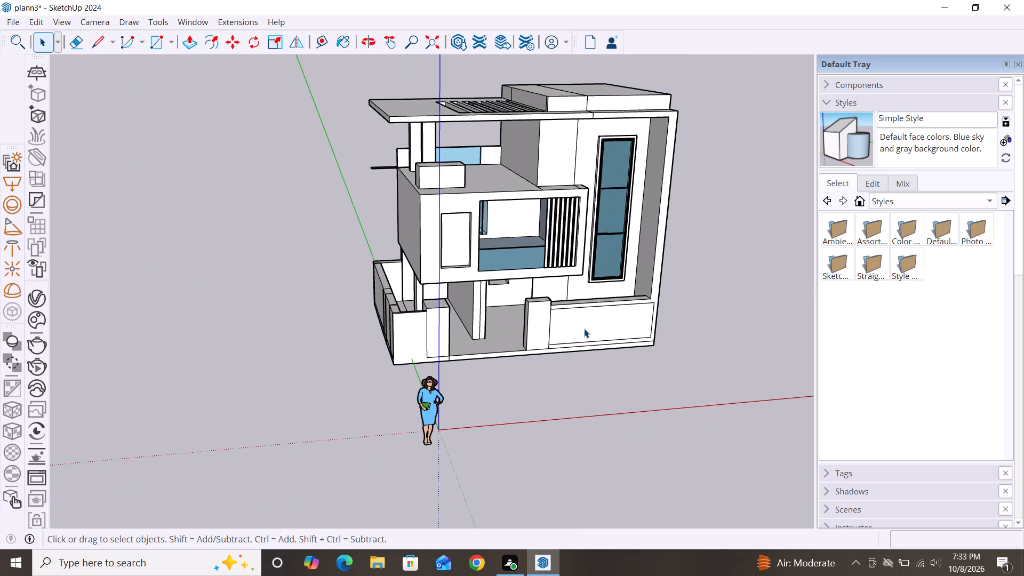
middle_click_drag(584, 329, 518, 316)
scroll(514, 299, "up", 4)
scroll(514, 299, "down", 3)
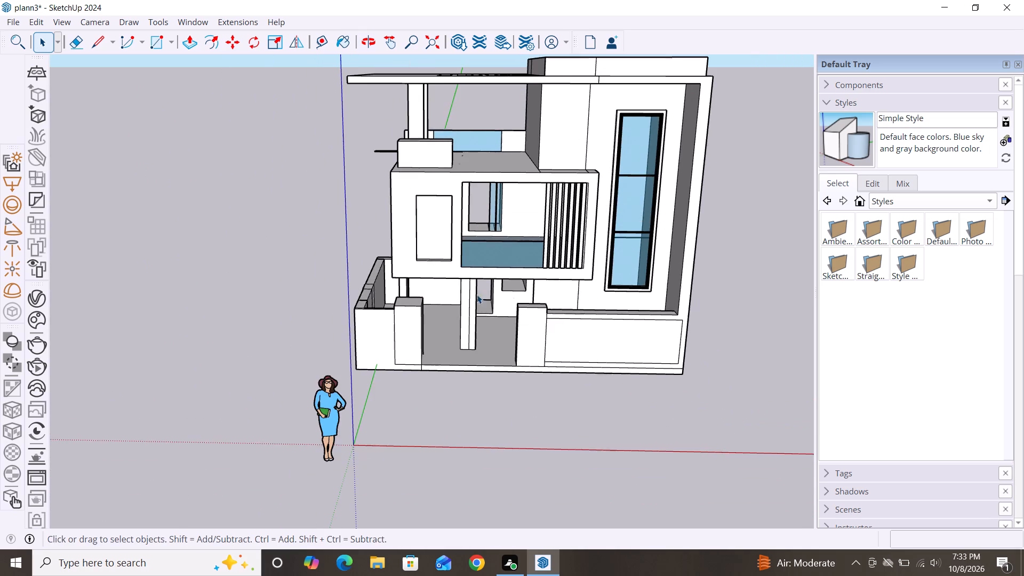
Delete the stray thin ledge and its leftover edge projecting beyond the rear corner of the upper terrace.
middle_click_drag(401, 283, 702, 322)
left_click(291, 159)
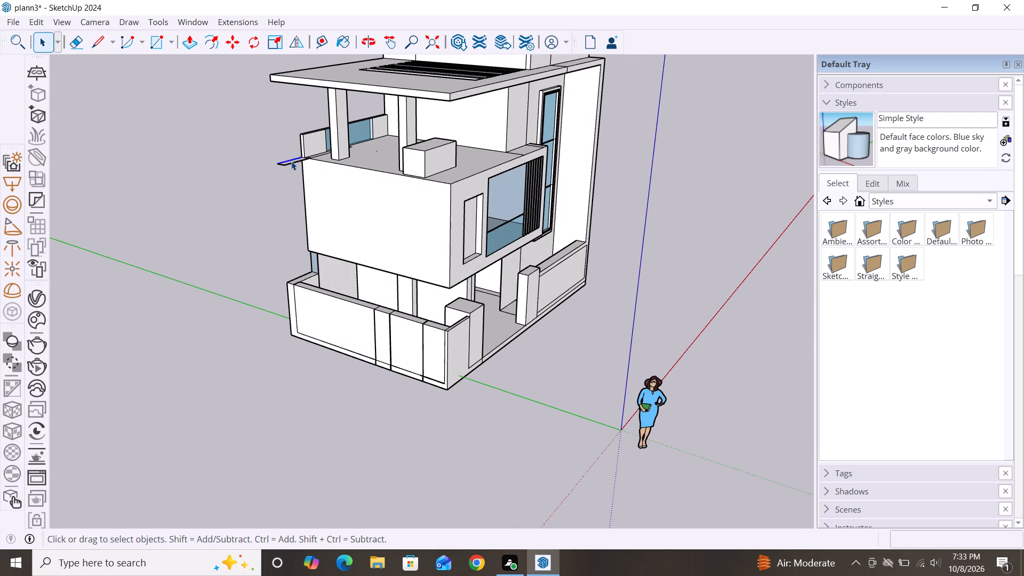
left_click(291, 161)
scroll(291, 161, "up", 8)
left_click_drag(303, 191, 279, 107)
key("Delete")
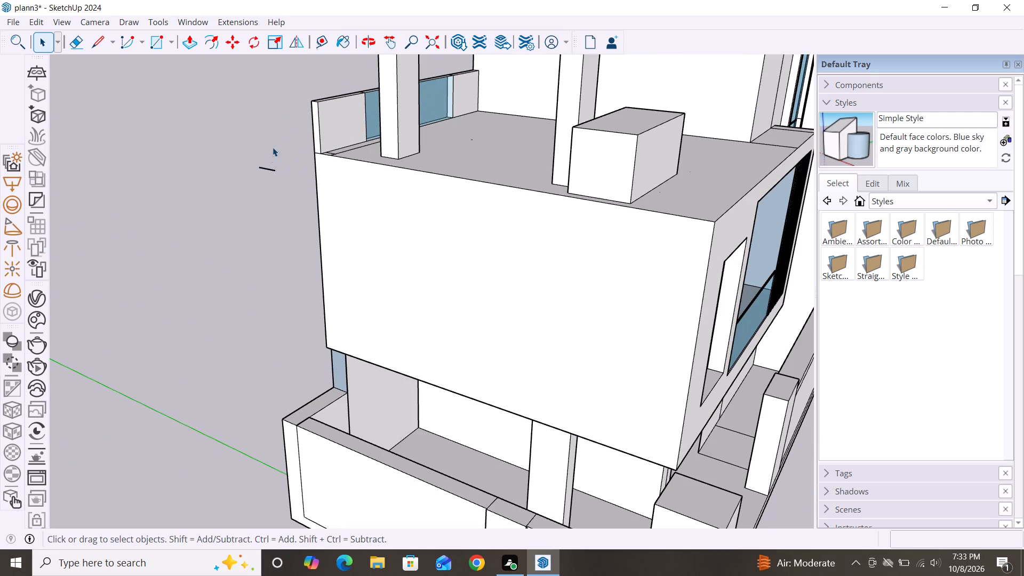
left_click_drag(277, 203, 257, 134)
key("Delete")
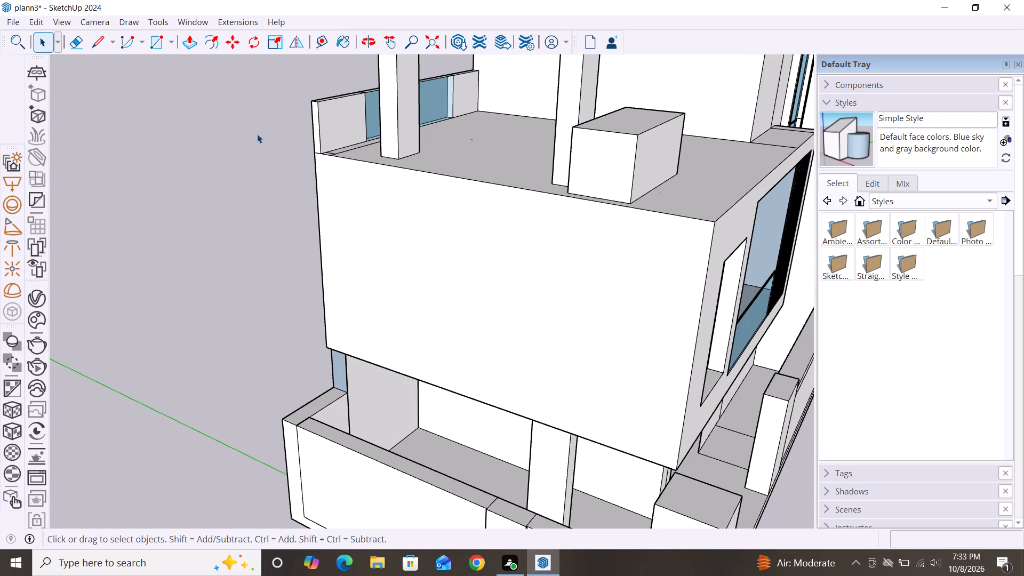
scroll(230, 147, "down", 5)
scroll(385, 171, "down", 3)
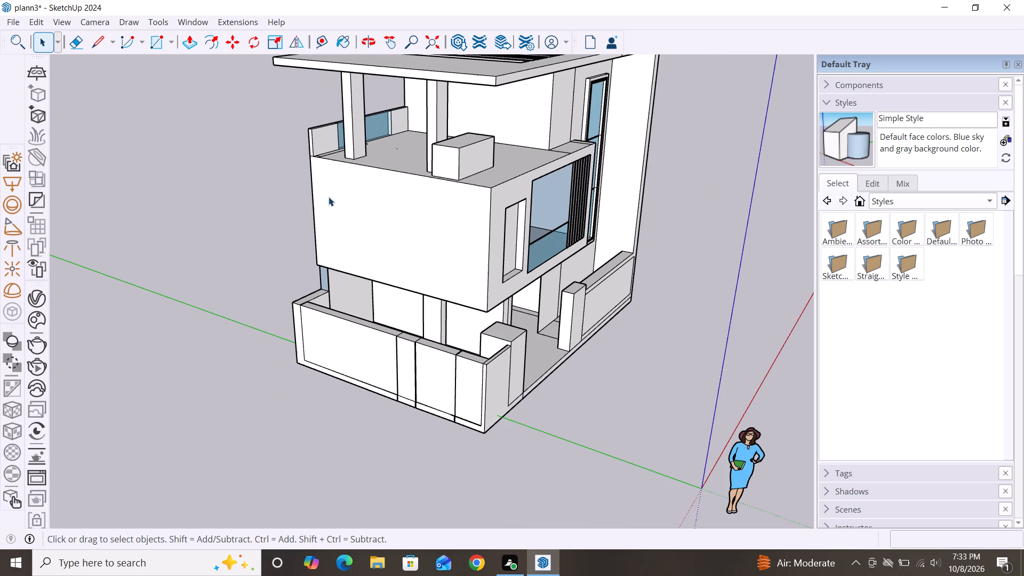
Examine the upper terrace's corner where the side parapet meets the floor, including the thin rectangular outline beside it.
middle_click_drag(378, 176, 584, 214)
scroll(584, 214, "down", 1)
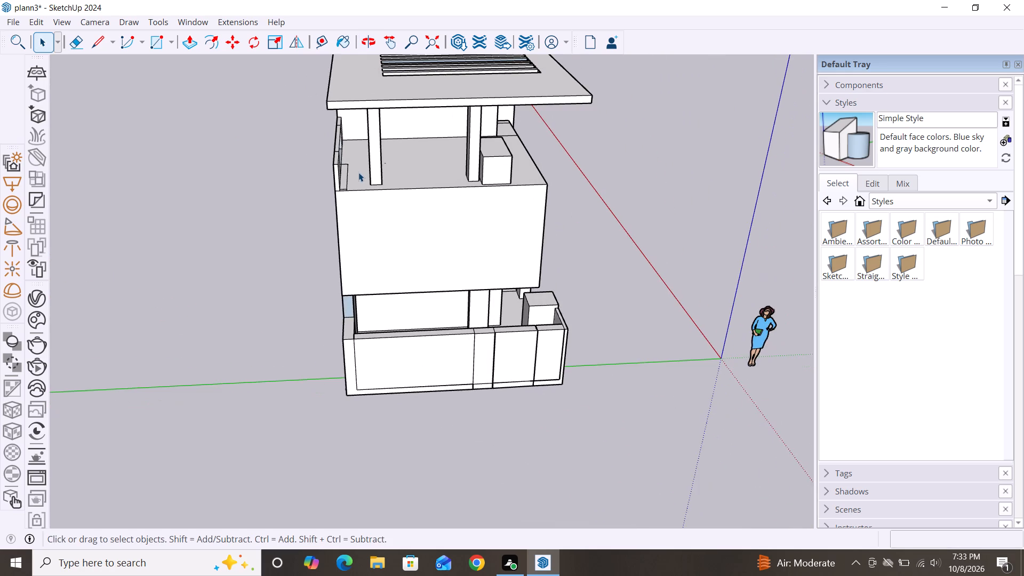
scroll(357, 172, "down", 2)
scroll(345, 176, "up", 18)
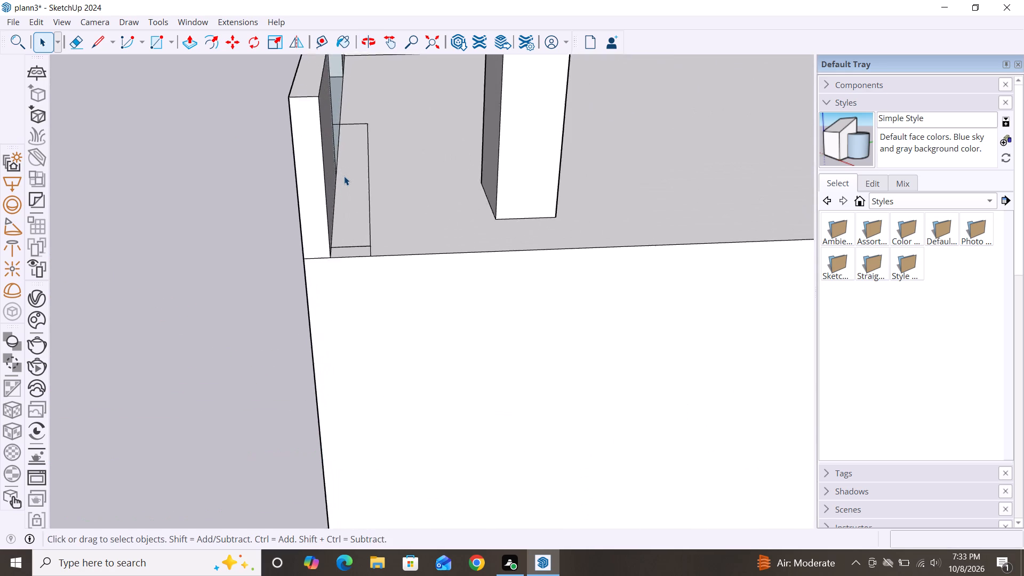
scroll(344, 176, "up", 2)
scroll(344, 176, "down", 4)
left_click_drag(390, 203, 357, 221)
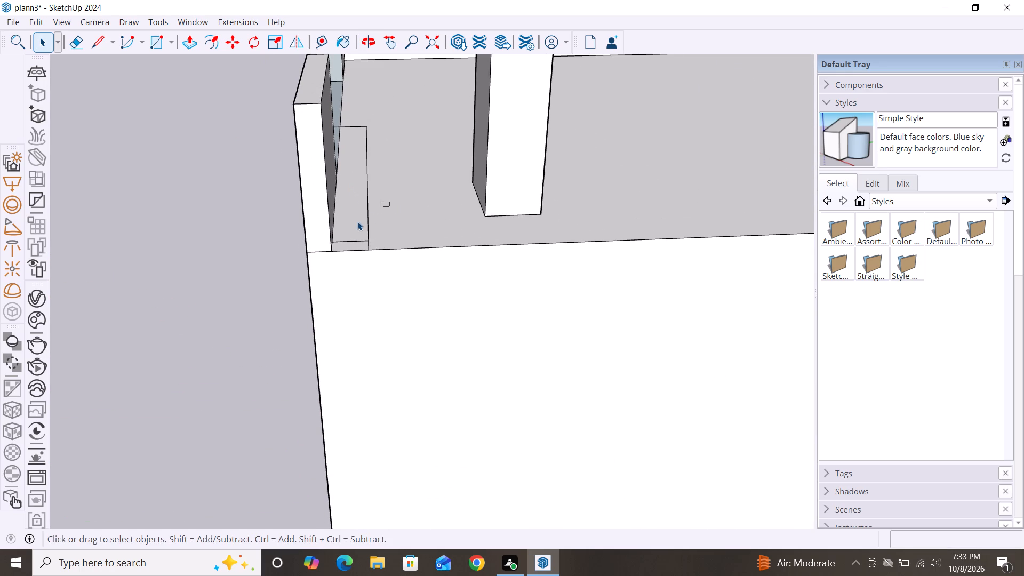
left_click_drag(357, 221, 346, 229)
left_click(203, 258)
Examine the side elevation with its window and door openings, the terrace parapet and the adjoining boundary wall.
scroll(307, 211, "down", 7)
middle_click_drag(255, 270, 575, 325)
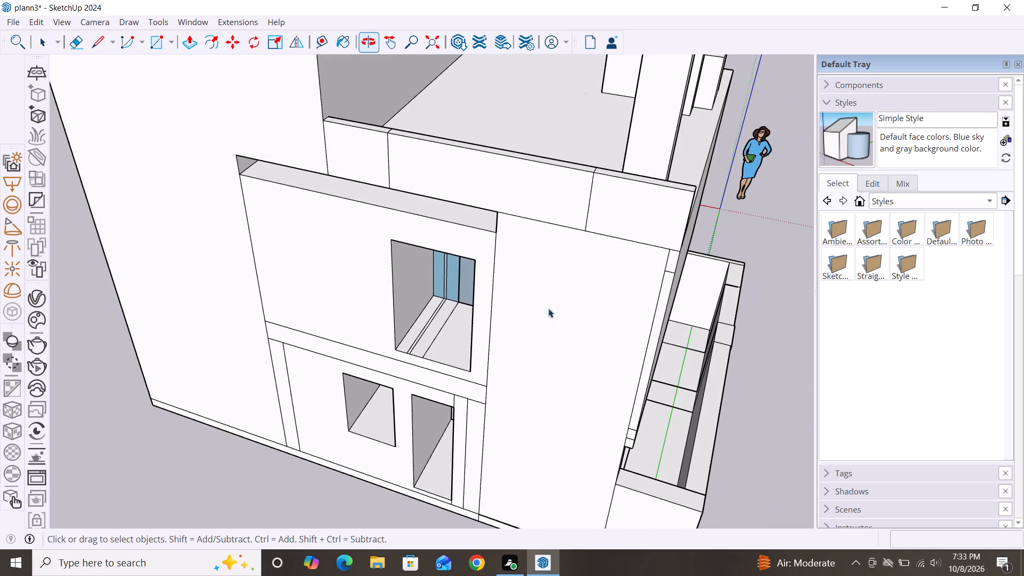
scroll(466, 266, "down", 3)
scroll(435, 318, "up", 1)
scroll(435, 317, "down", 4)
middle_click_drag(444, 372, 578, 314)
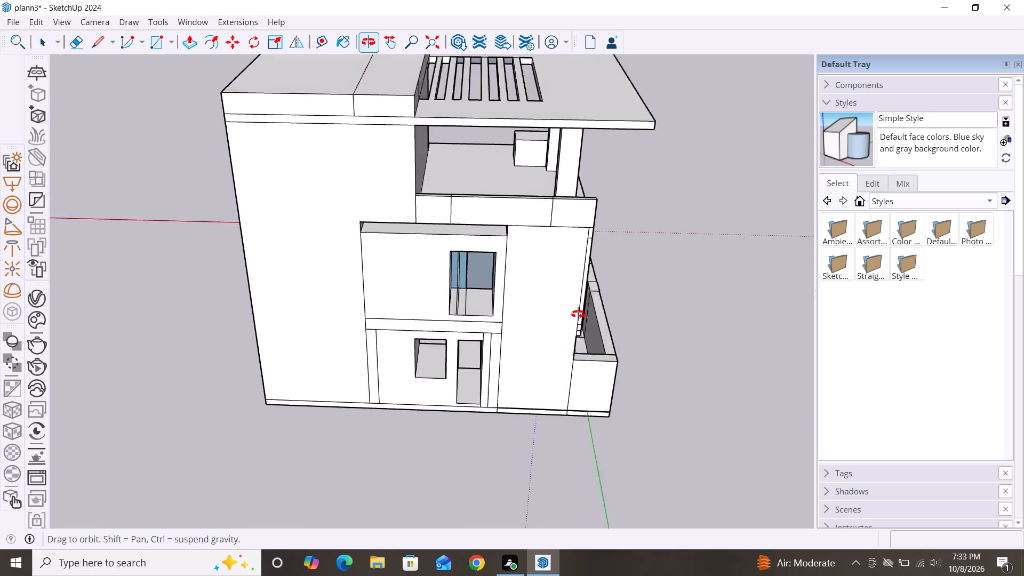
middle_click_drag(578, 314, 573, 283)
middle_click(572, 280)
scroll(501, 257, "down", 2)
middle_click_drag(513, 331, 443, 303)
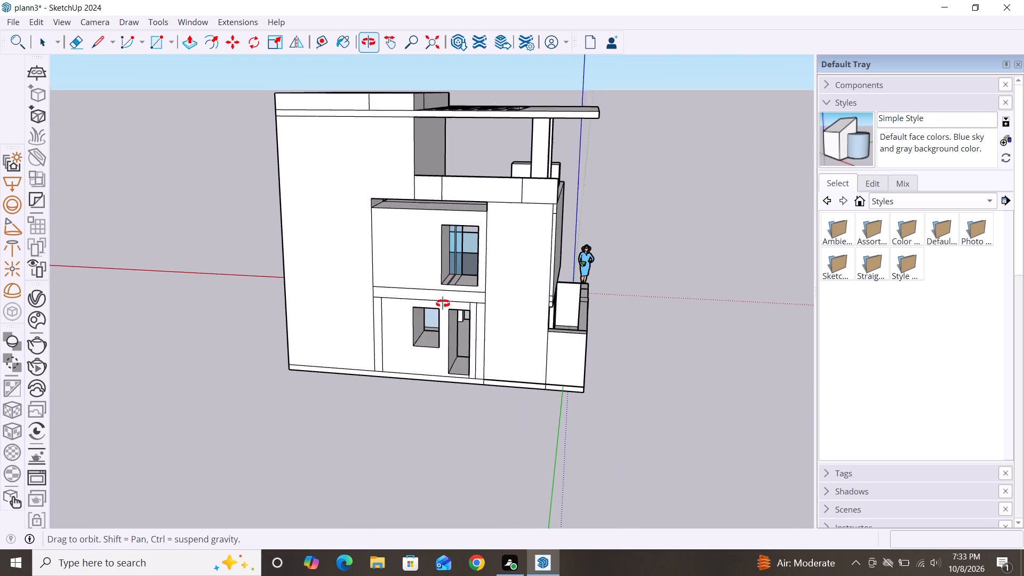
middle_click_drag(443, 303, 442, 301)
scroll(418, 293, "down", 3)
middle_click_drag(458, 345, 538, 340)
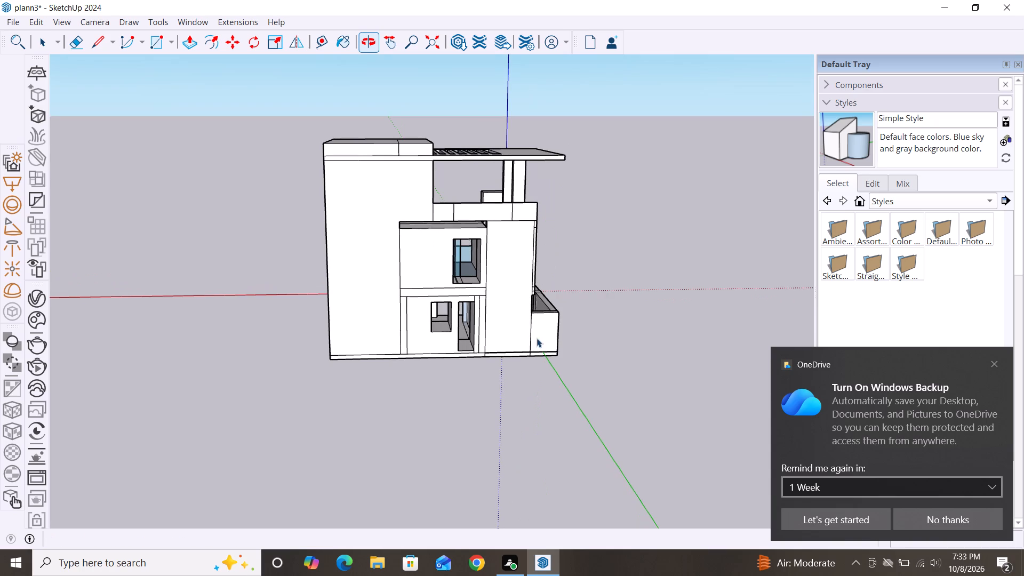
scroll(483, 329, "up", 9)
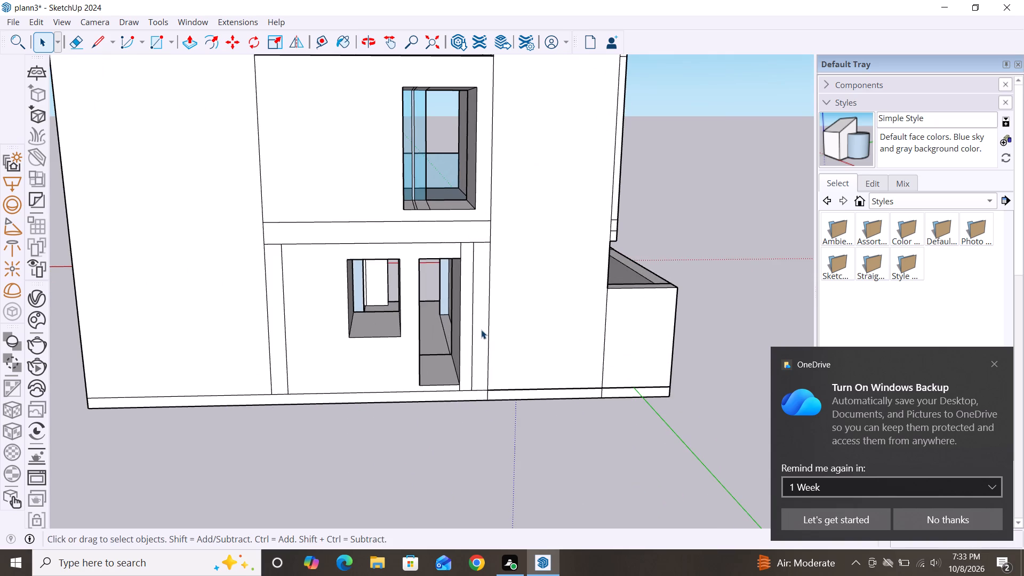
scroll(358, 298, "down", 13)
Examine the house from the side around to the front facade with its balcony, tall window and entrance.
middle_click_drag(628, 336, 527, 376)
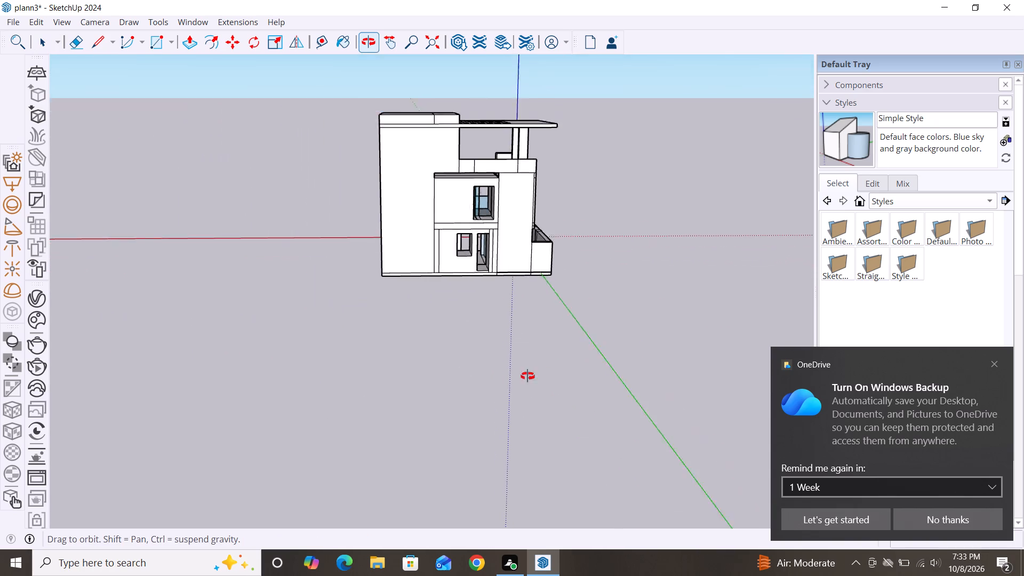
middle_click_drag(527, 376, 282, 375)
scroll(627, 198, "down", 3)
middle_click_drag(644, 287, 299, 324)
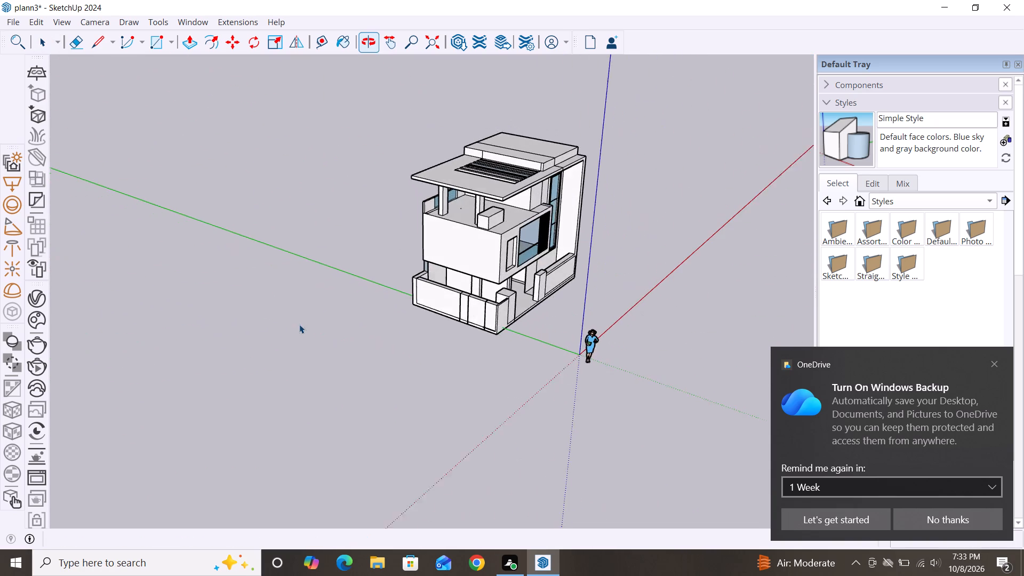
scroll(602, 277, "down", 3)
middle_click_drag(637, 315, 370, 308)
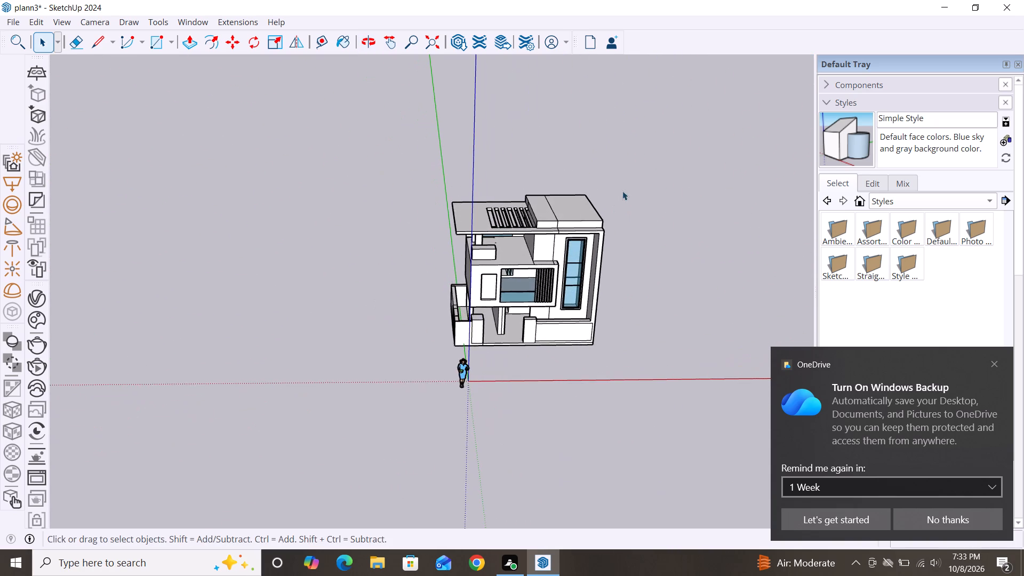
scroll(623, 194, "down", 1)
middle_click_drag(602, 297, 556, 215)
scroll(560, 256, "up", 9)
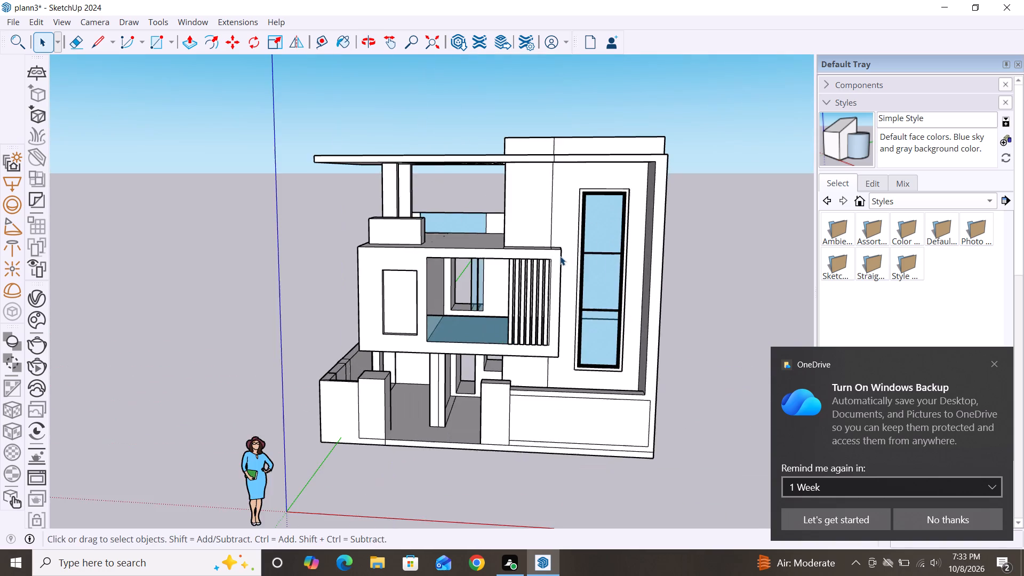
scroll(560, 256, "up", 5)
scroll(560, 256, "down", 2)
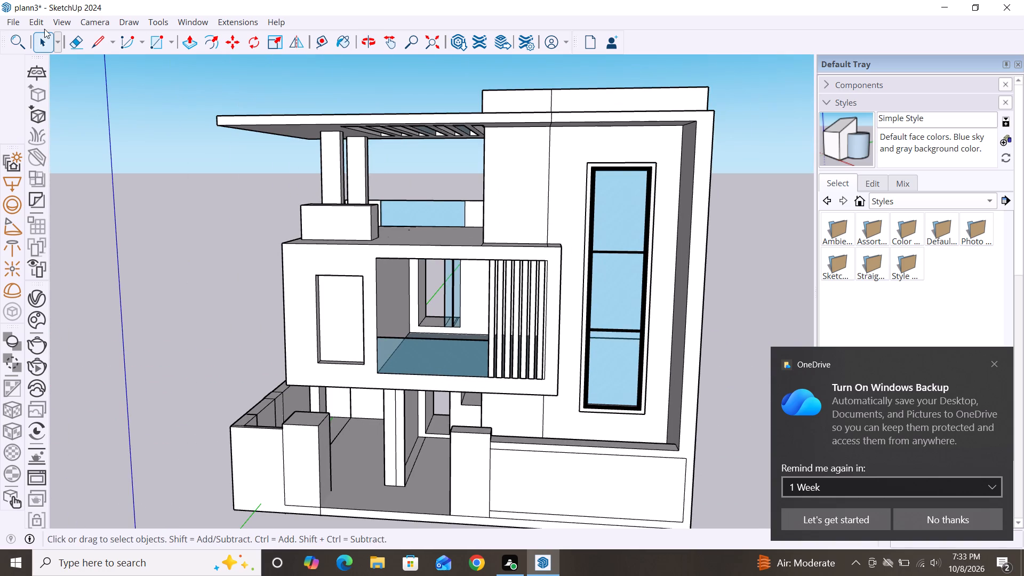
Import the jendela window model from the Downloads folder.
left_click(9, 23)
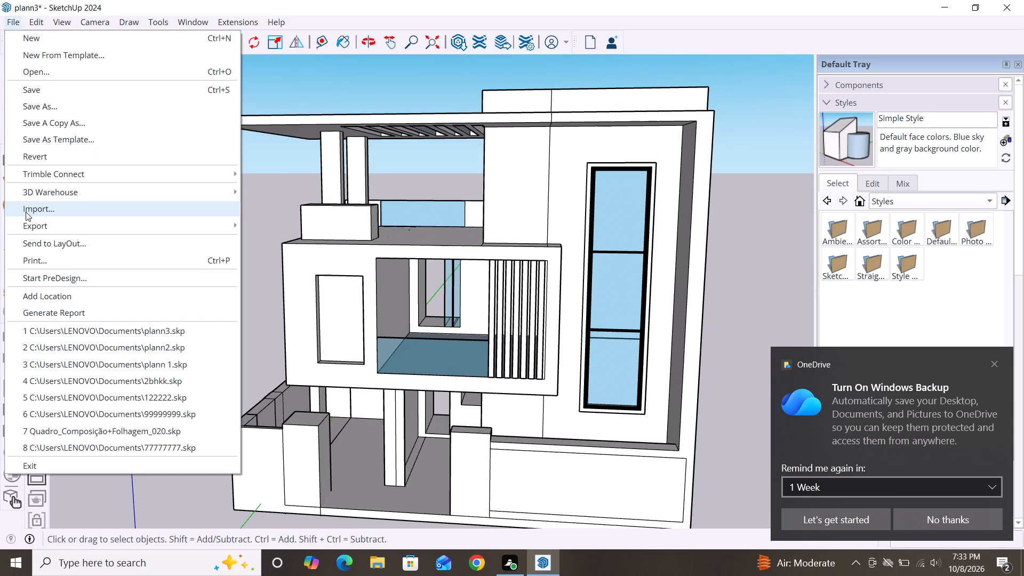
left_click(26, 212)
scroll(206, 180, "down", 8)
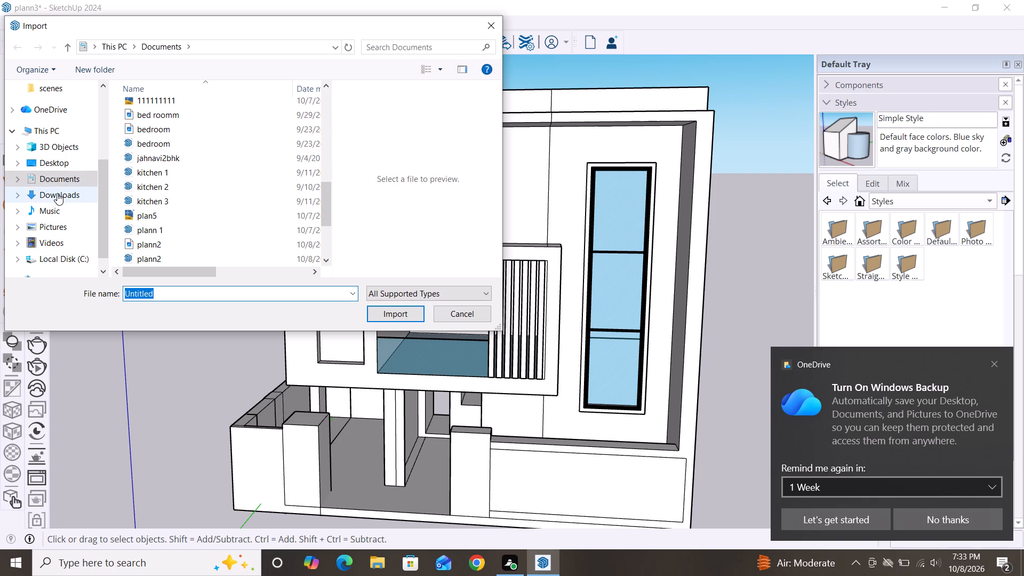
left_click(57, 193)
scroll(169, 174, "down", 2)
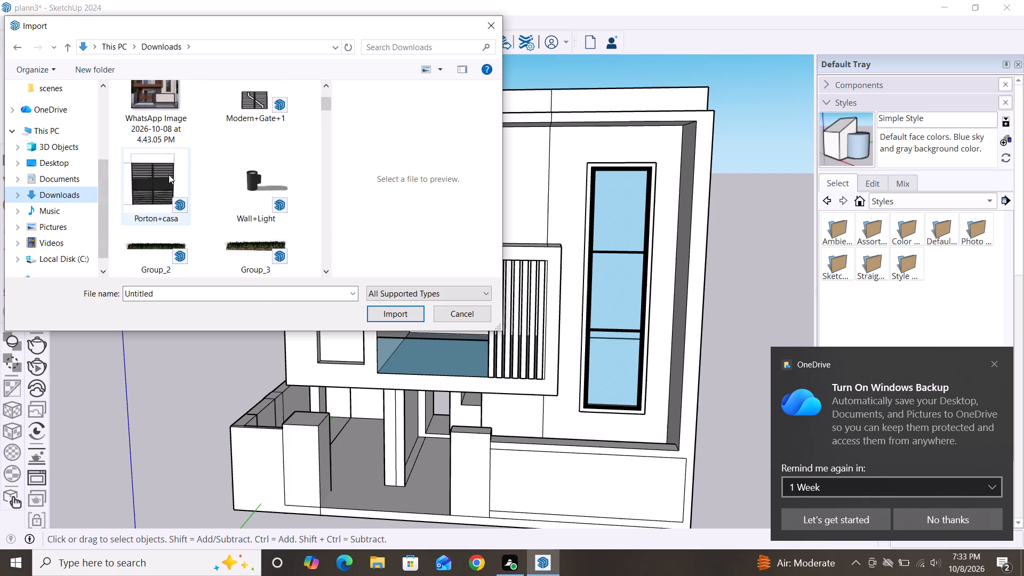
scroll(169, 174, "down", 1)
scroll(217, 180, "down", 5)
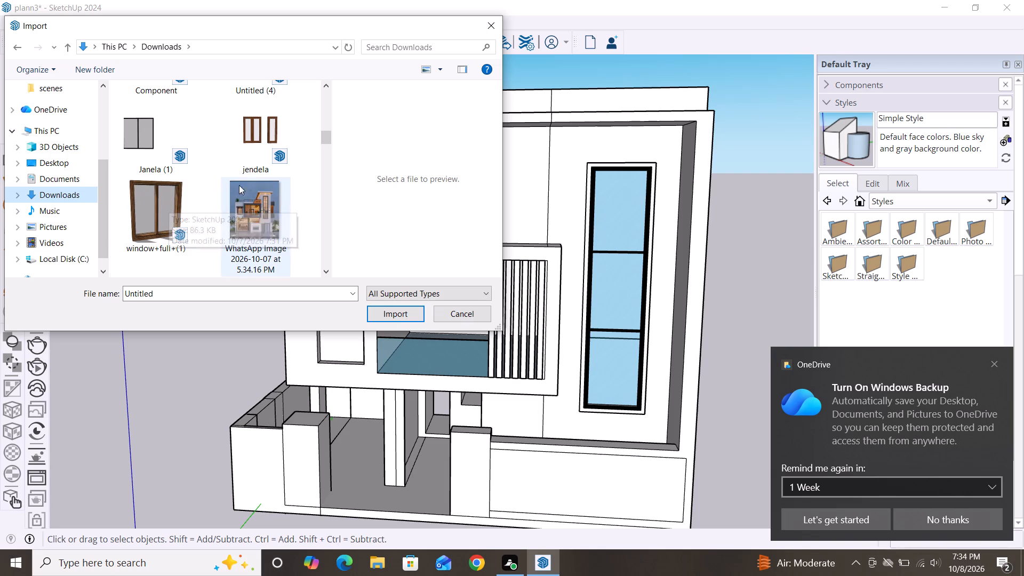
left_click(253, 153)
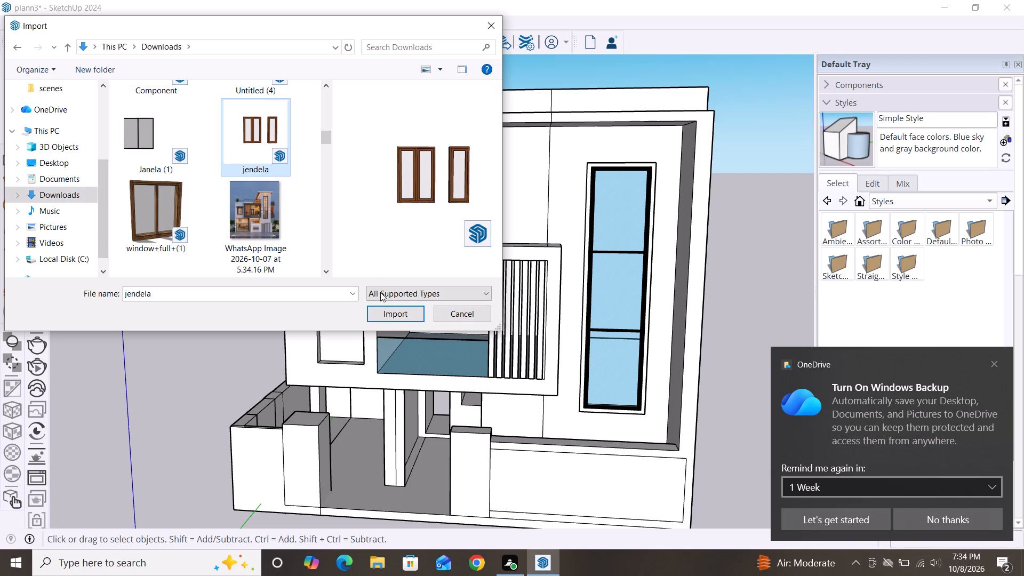
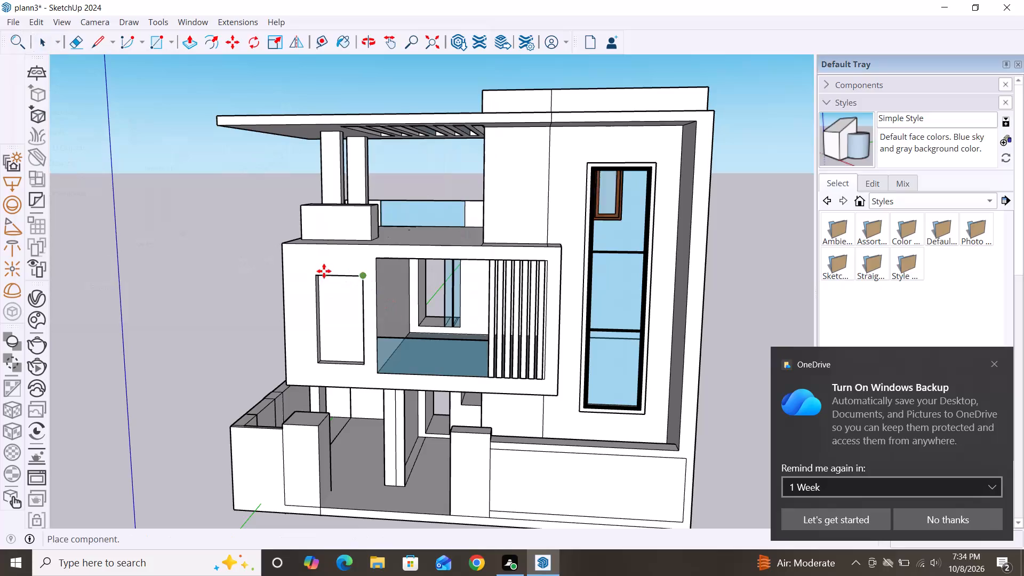
Place the imported window model in the empty space beside the house.
scroll(223, 251, "down", 2)
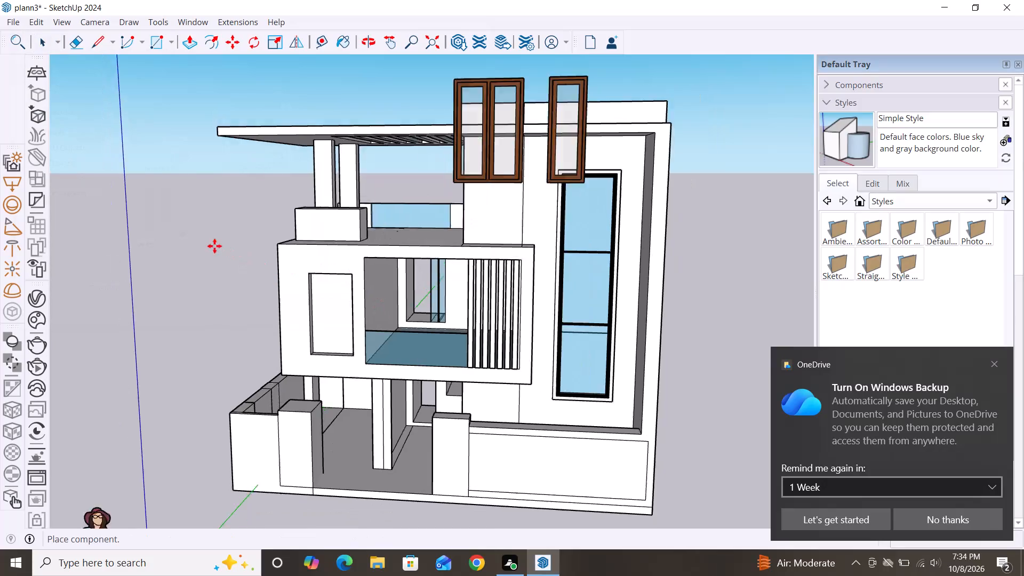
scroll(214, 246, "down", 11)
left_click(437, 276)
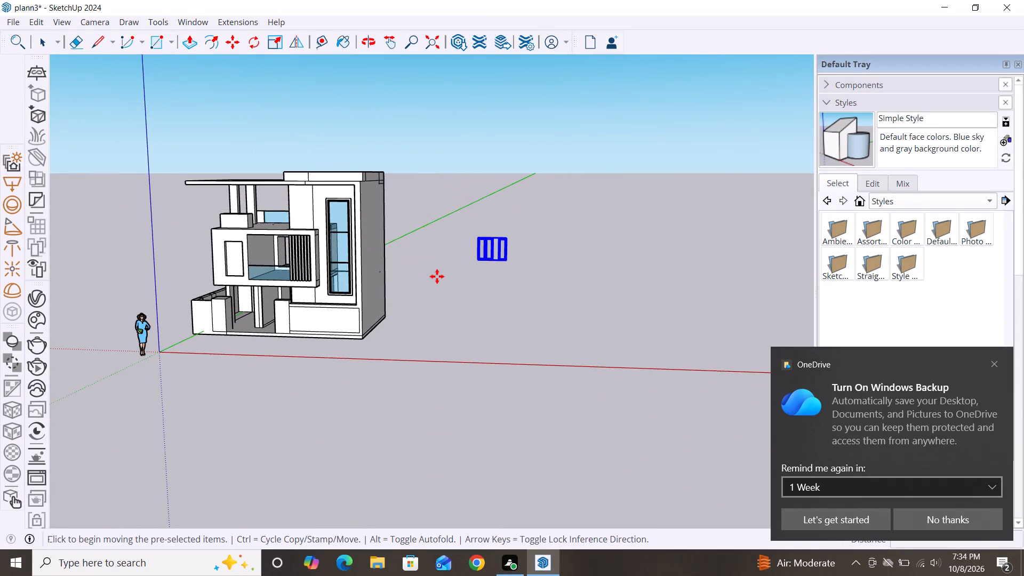
Explode the imported window component into its separate double and single windows.
scroll(499, 251, "up", 11)
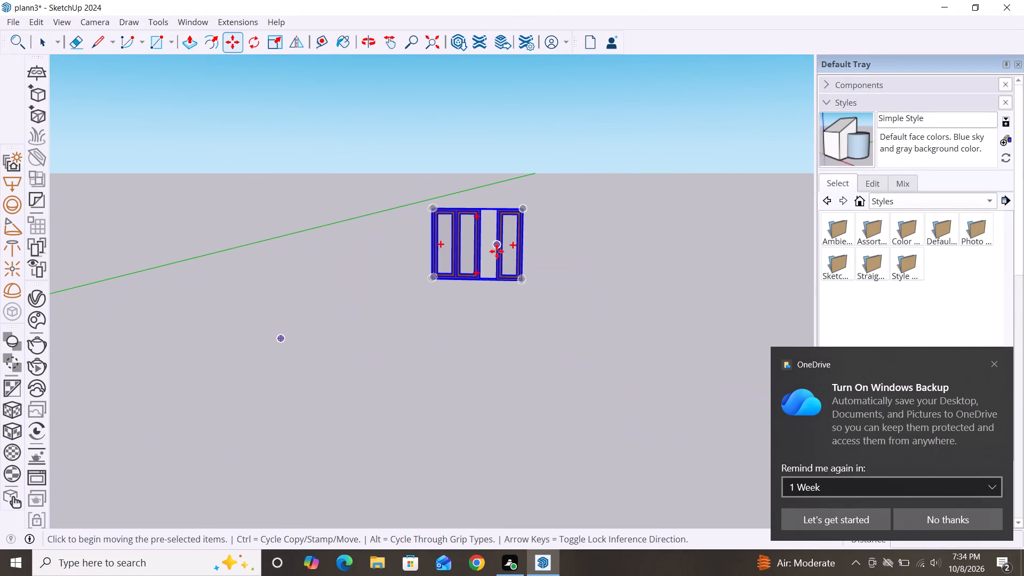
right_click(497, 251)
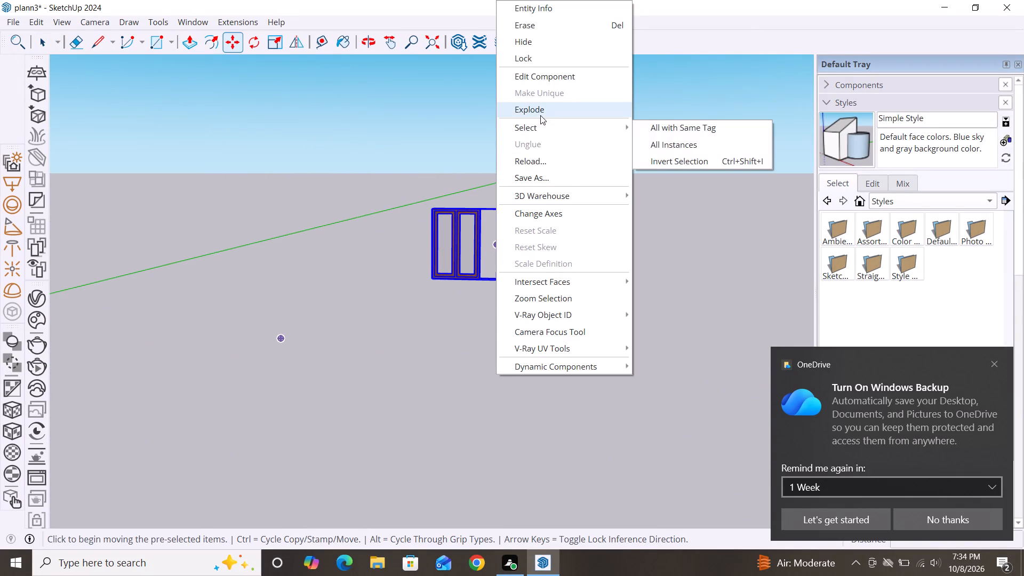
left_click(540, 115)
left_click(551, 268)
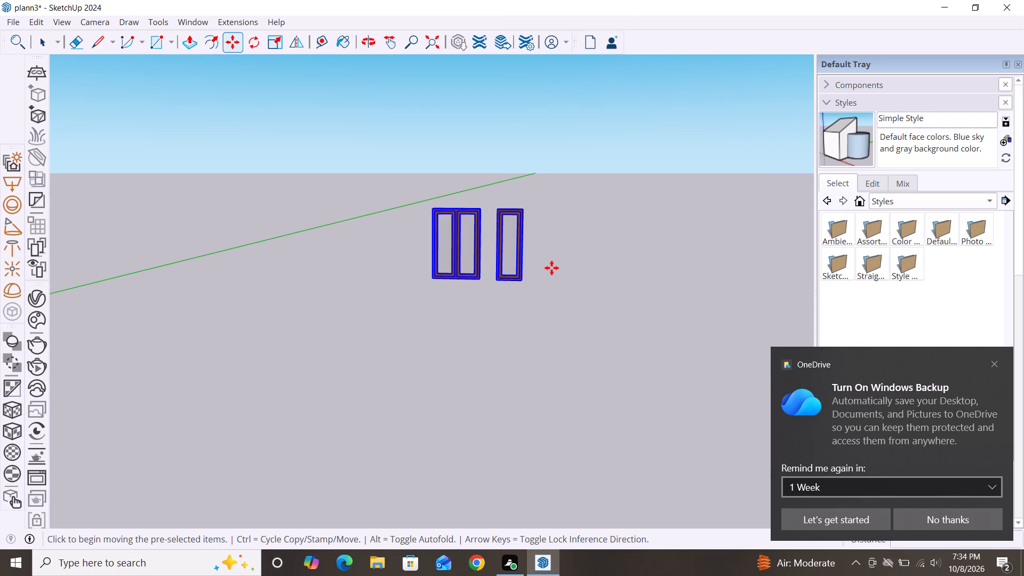
Delete the single-pane window, keeping only the double window.
key("space")
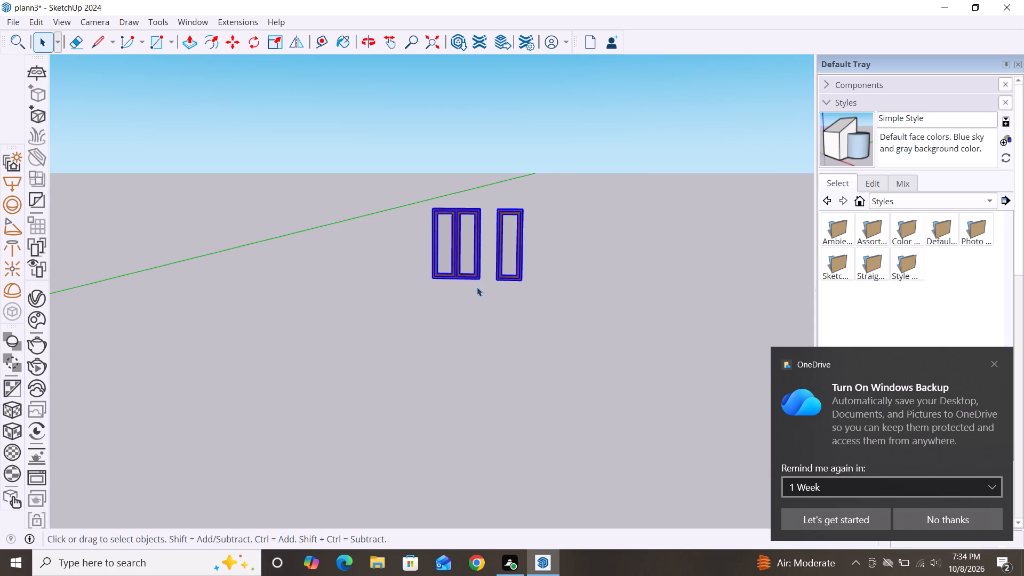
left_click(475, 306)
left_click(515, 260)
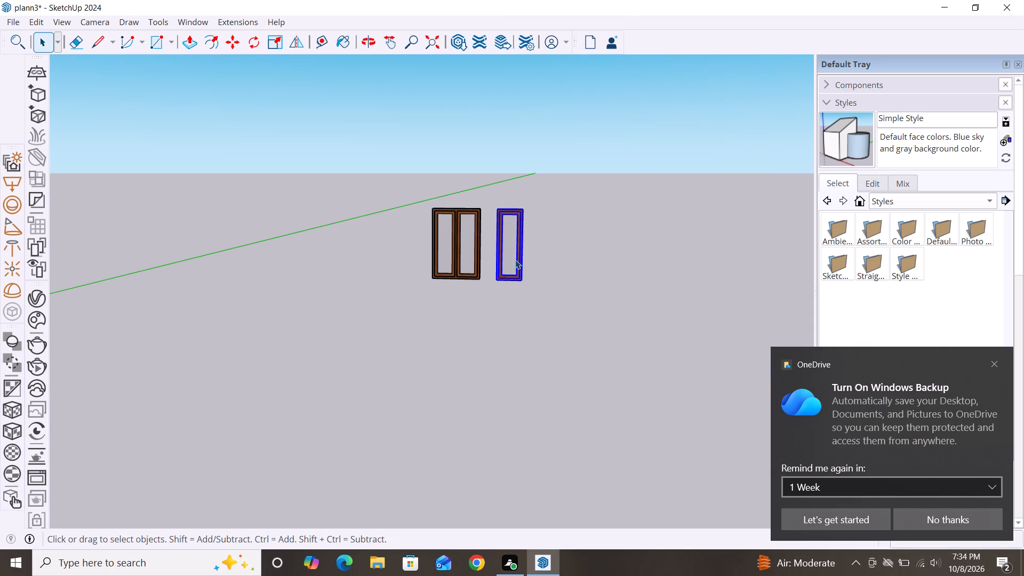
key("Delete")
Move the double window by its bottom outer corner to the lower corner of the ground-floor window opening beside the doorway.
left_click(443, 266)
key("m")
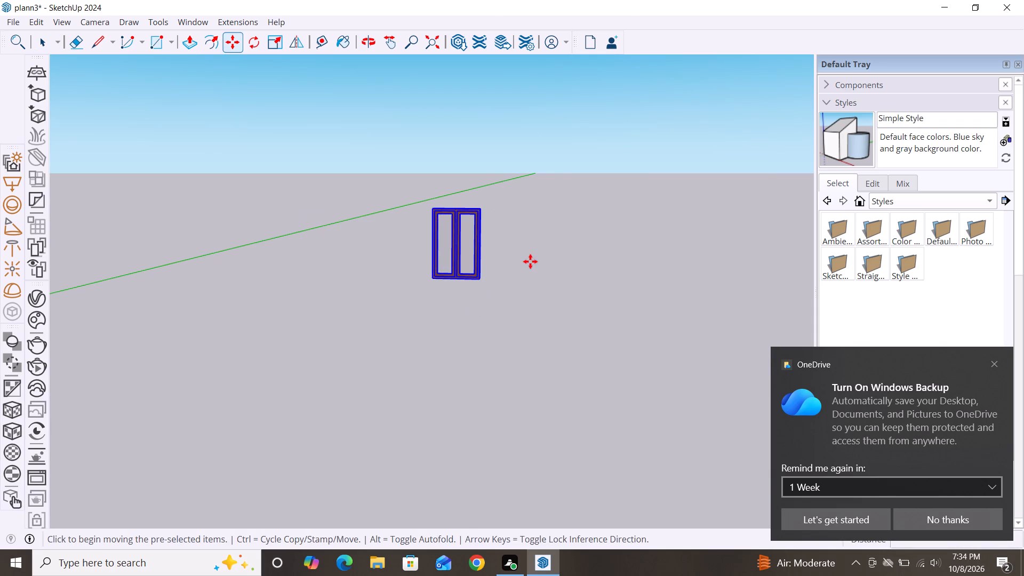
scroll(478, 285, "up", 5)
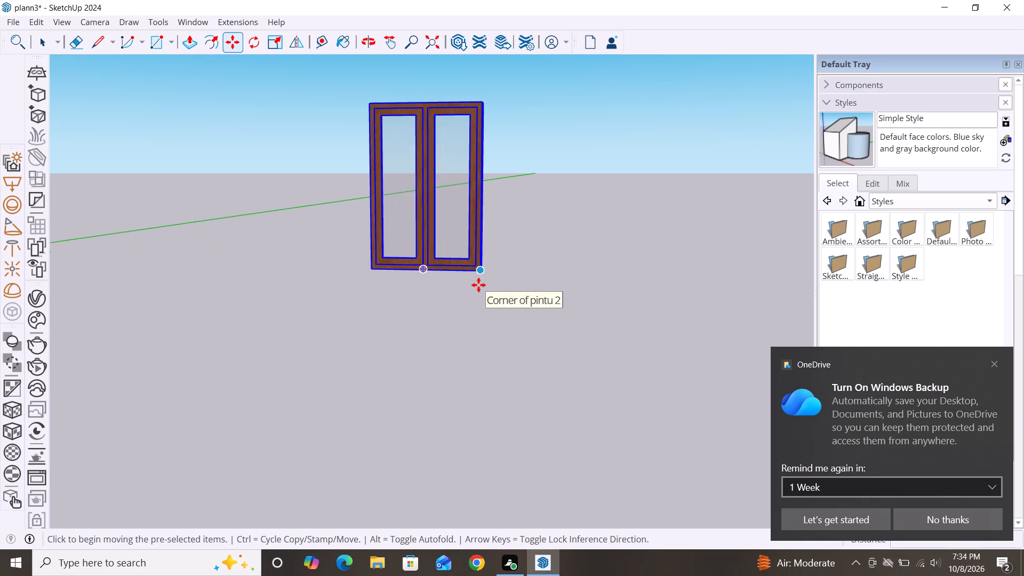
scroll(478, 285, "up", 14)
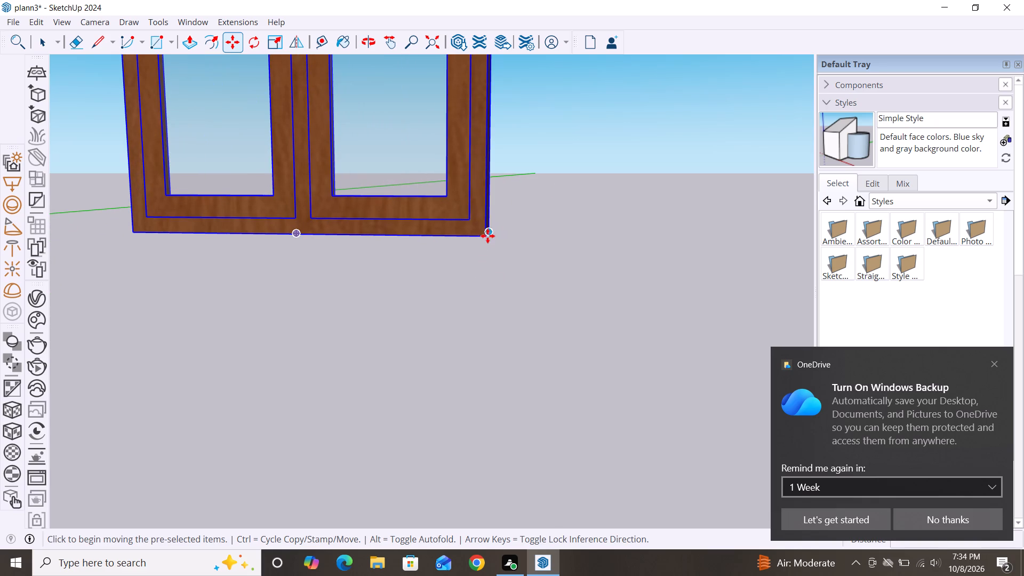
left_click(487, 236)
scroll(684, 292, "down", 16)
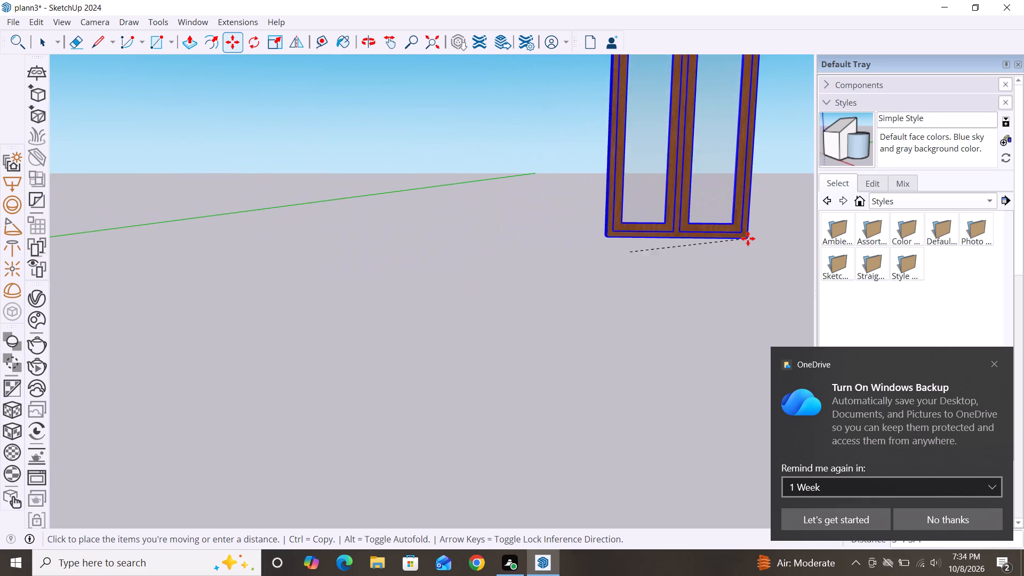
scroll(748, 238, "down", 20)
scroll(748, 238, "down", 7)
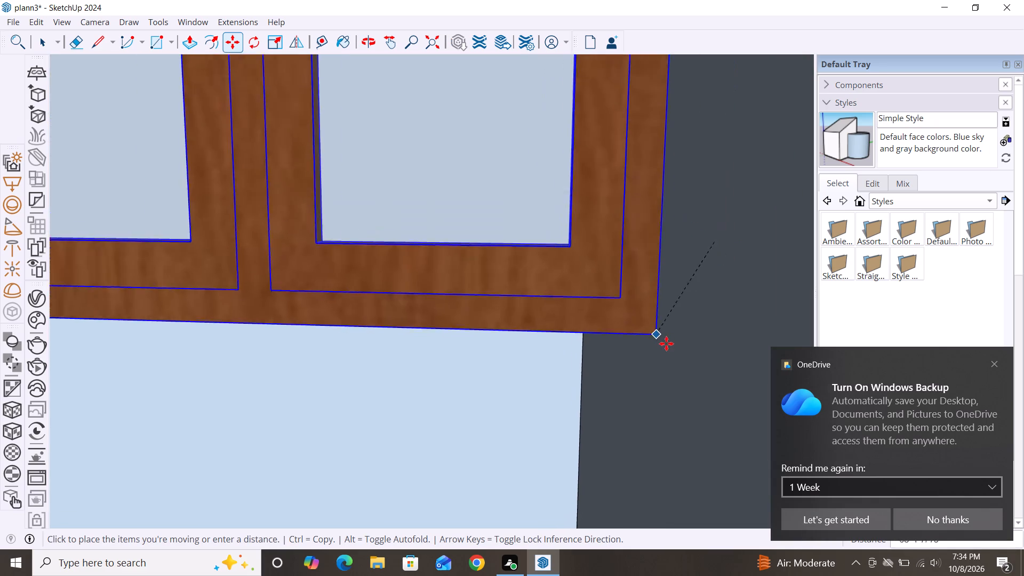
scroll(666, 343, "down", 20)
scroll(666, 343, "down", 7)
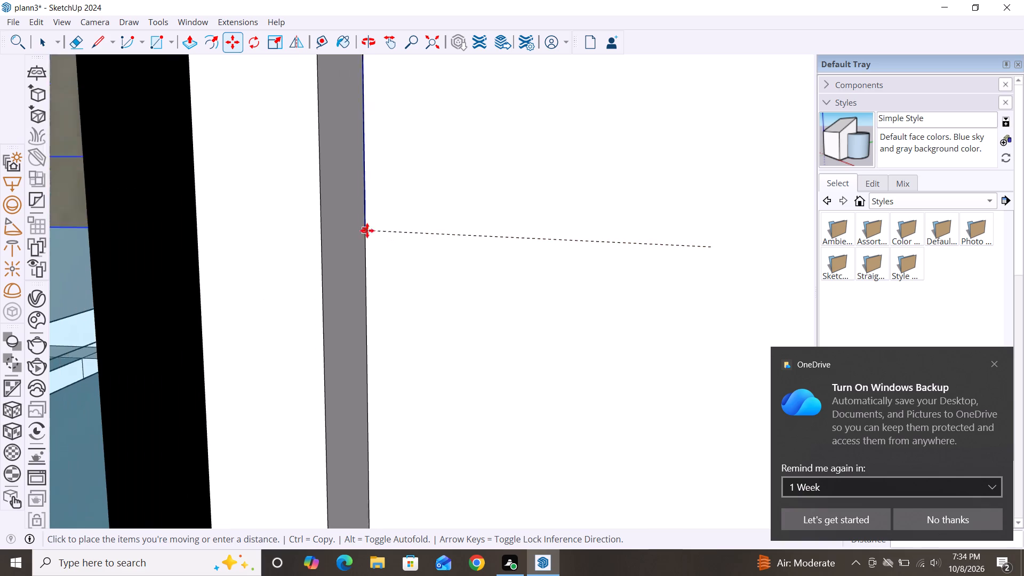
scroll(367, 230, "down", 20)
scroll(367, 230, "down", 7)
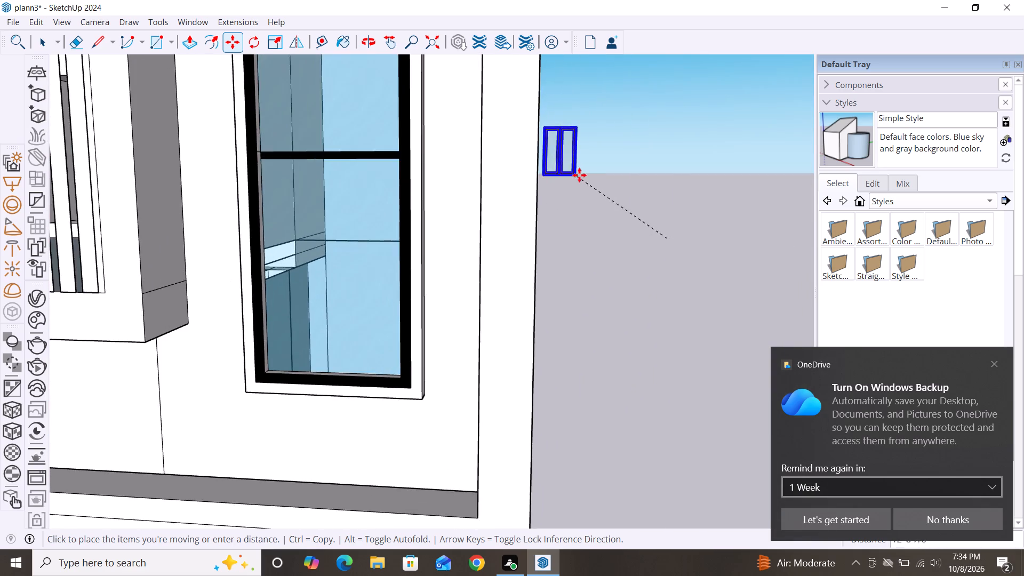
scroll(579, 175, "down", 7)
scroll(482, 170, "up", 6)
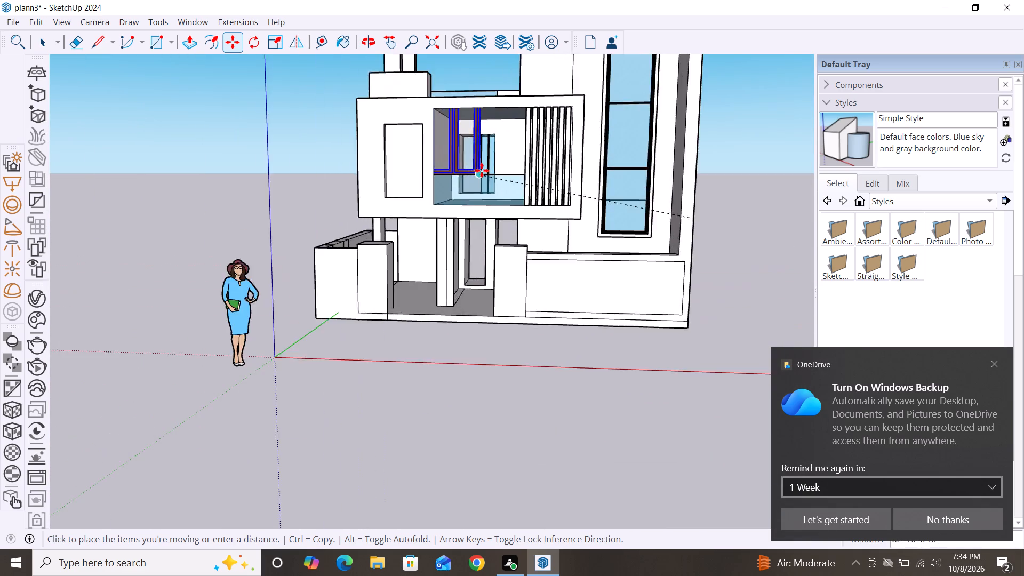
scroll(482, 170, "up", 11)
scroll(482, 170, "down", 9)
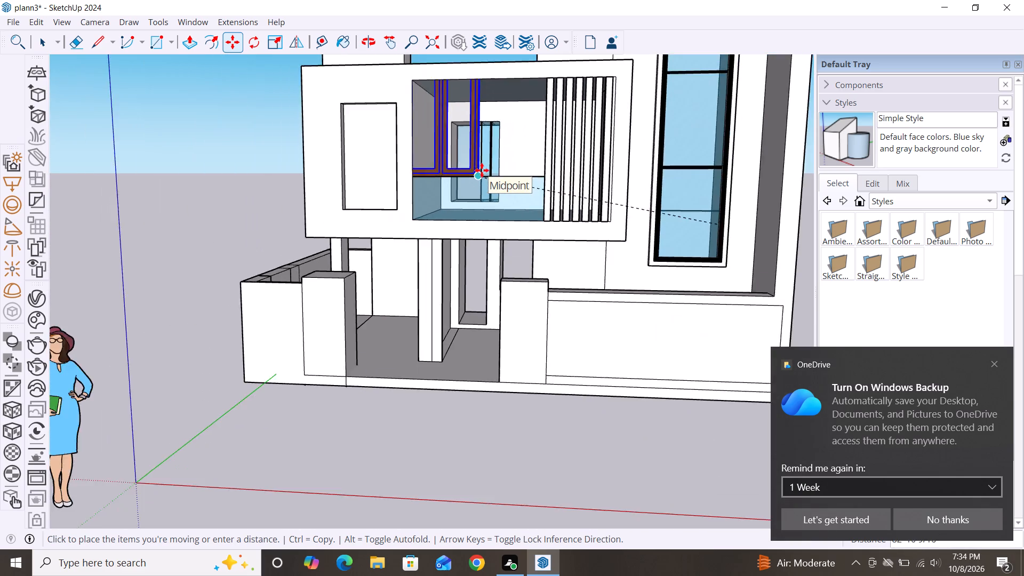
scroll(482, 170, "down", 8)
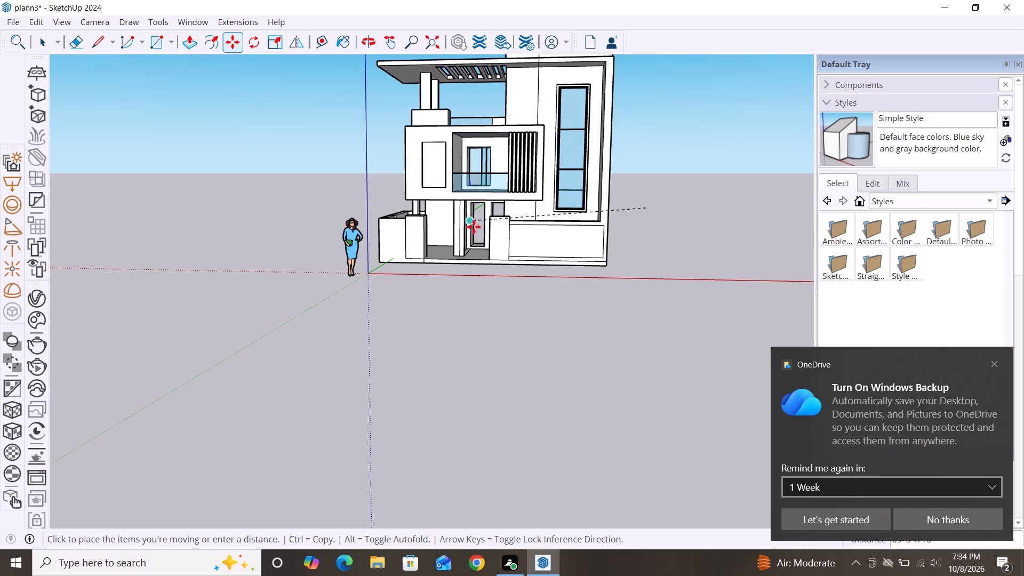
scroll(507, 224, "up", 13)
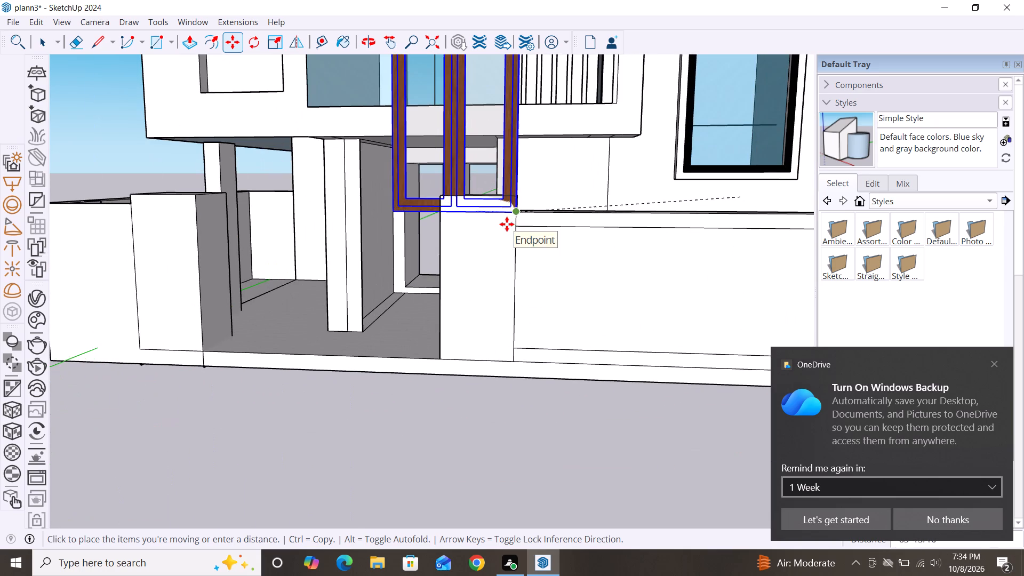
scroll(500, 199, "up", 11)
middle_click_drag(490, 208, 519, 326)
scroll(476, 138, "up", 5)
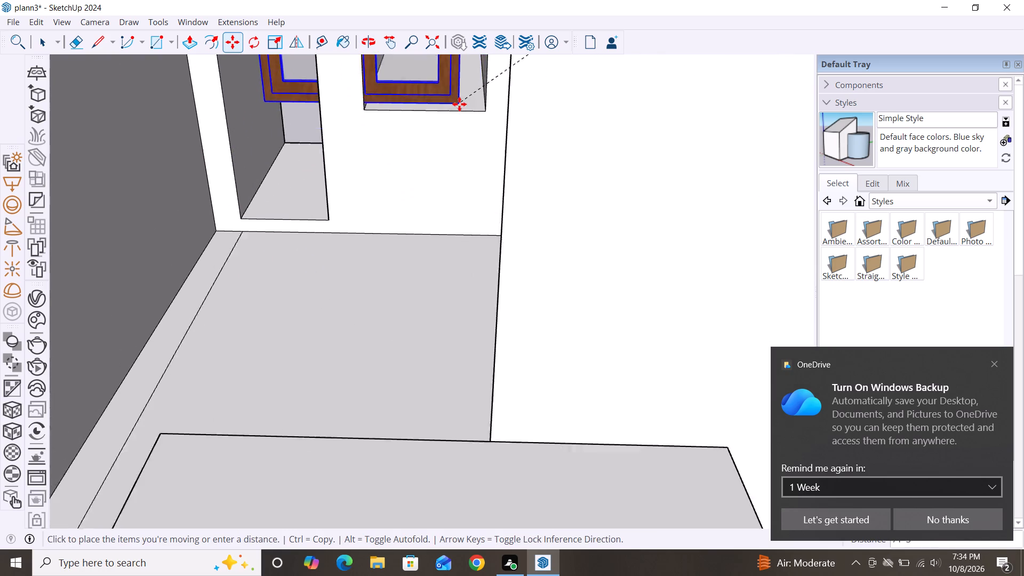
scroll(487, 215, "down", 5)
middle_click_drag(498, 250, 478, 174)
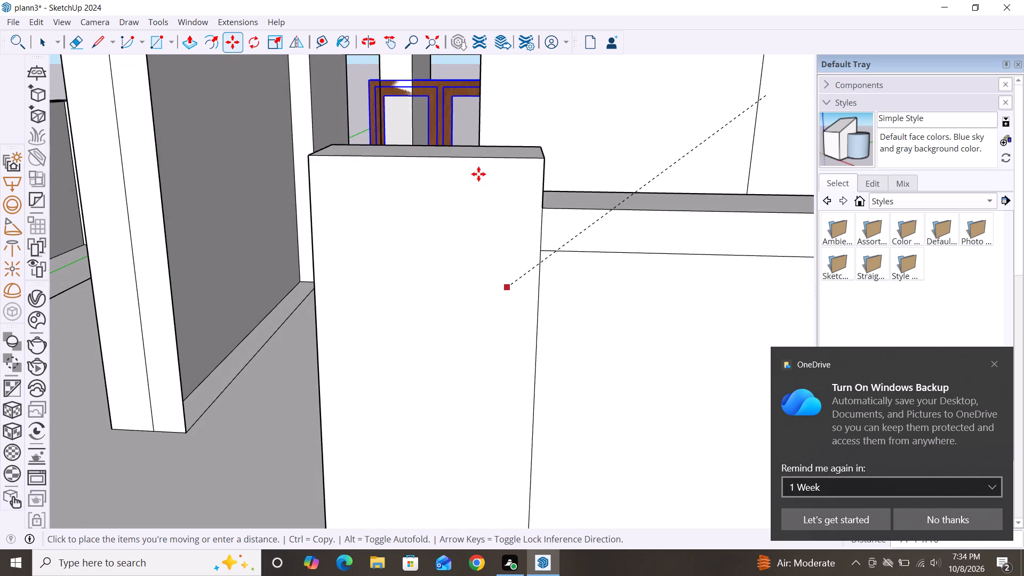
scroll(267, 263, "up", 8)
scroll(359, 266, "down", 2)
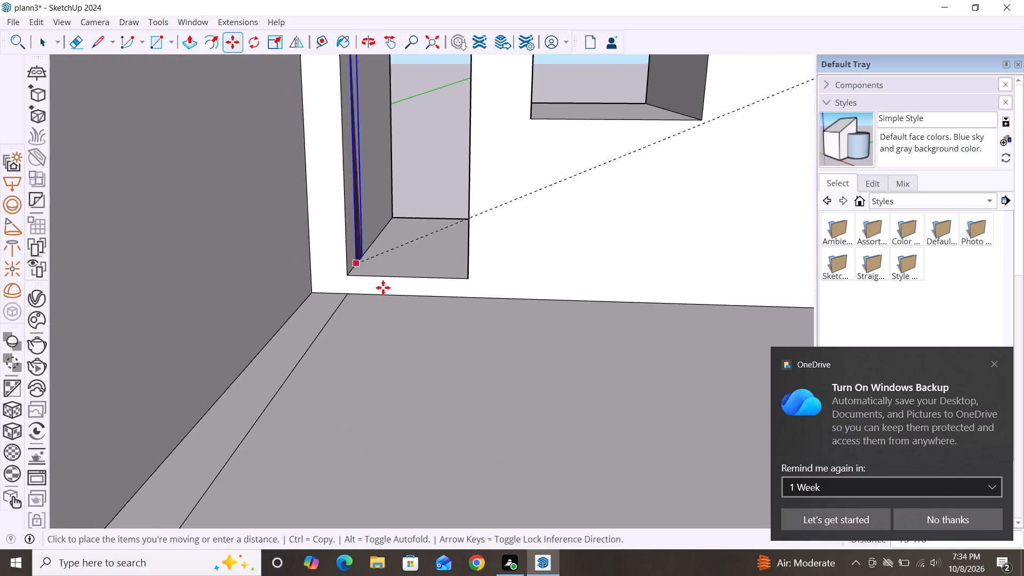
scroll(557, 127, "up", 2)
scroll(578, 214, "down", 2)
middle_click_drag(584, 230, 585, 297)
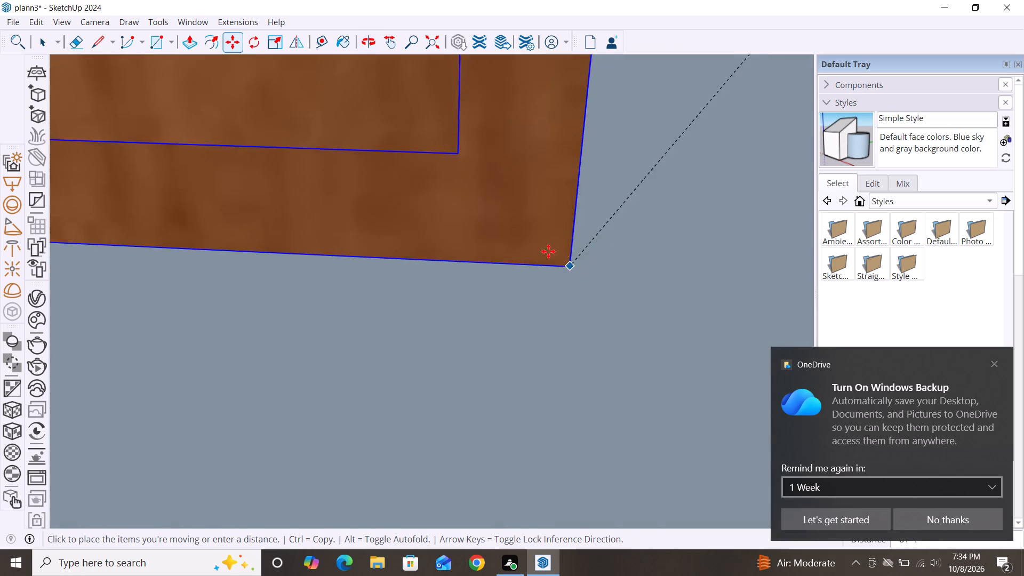
scroll(542, 236, "down", 20)
scroll(542, 236, "down", 3)
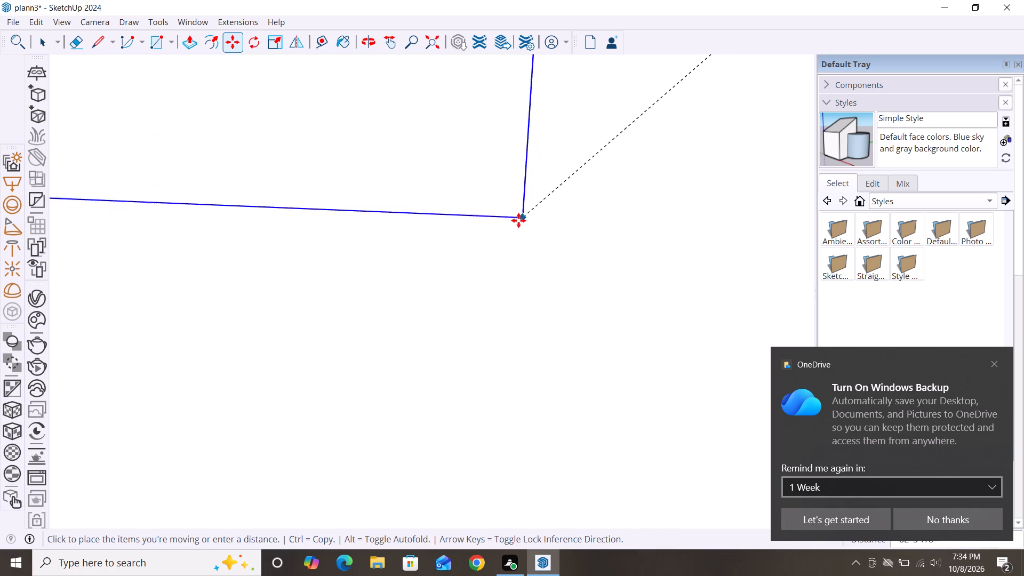
scroll(518, 220, "down", 12)
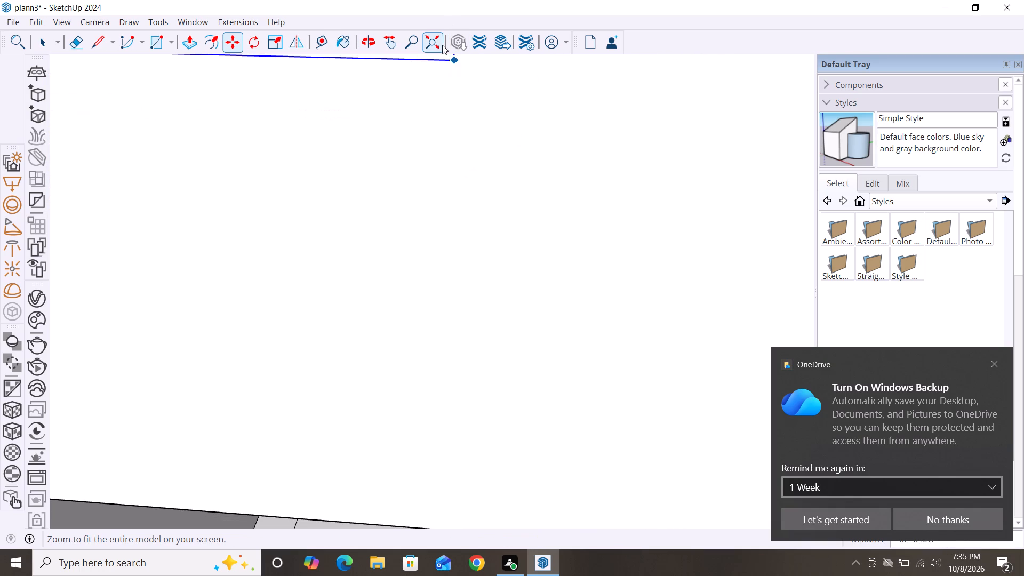
left_click(437, 46)
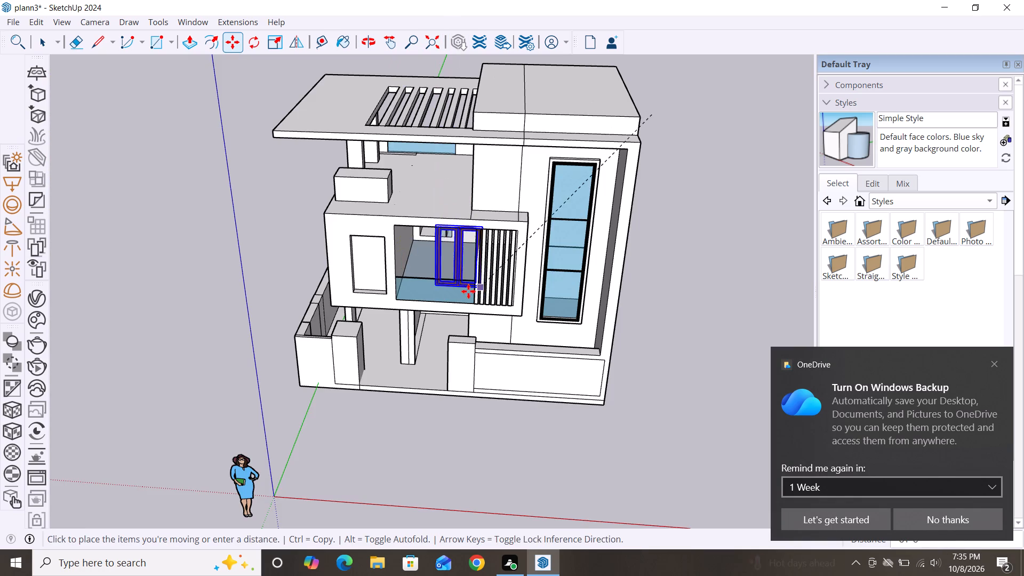
middle_click_drag(474, 335, 493, 199)
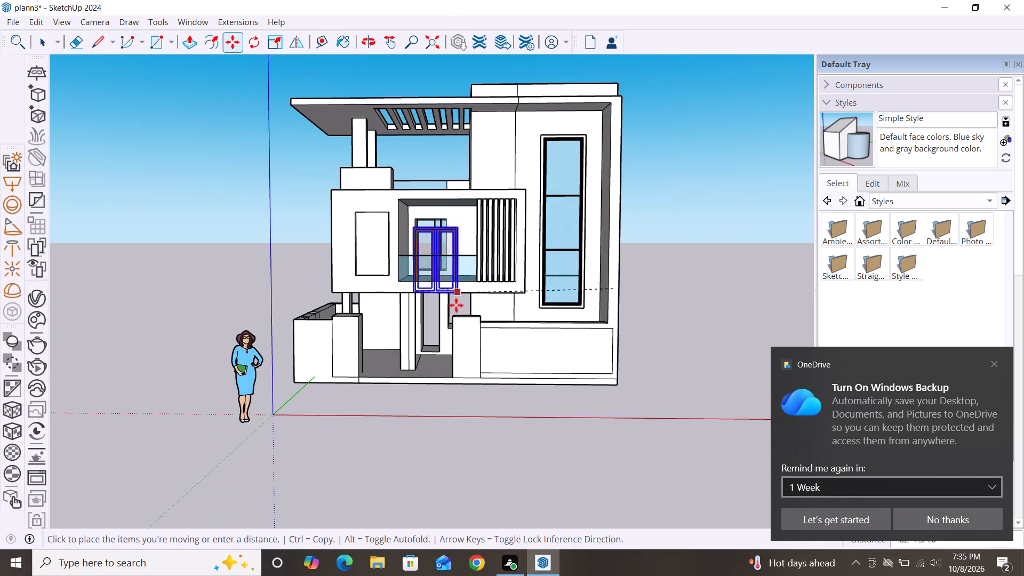
scroll(457, 313, "up", 13)
scroll(457, 314, "down", 4)
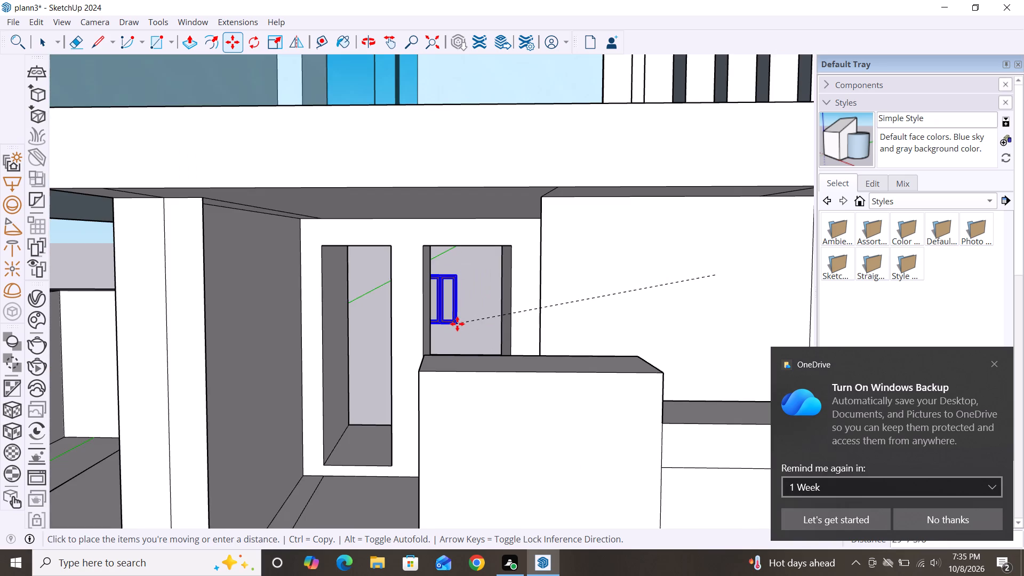
scroll(479, 351, "up", 4)
scroll(478, 361, "down", 3)
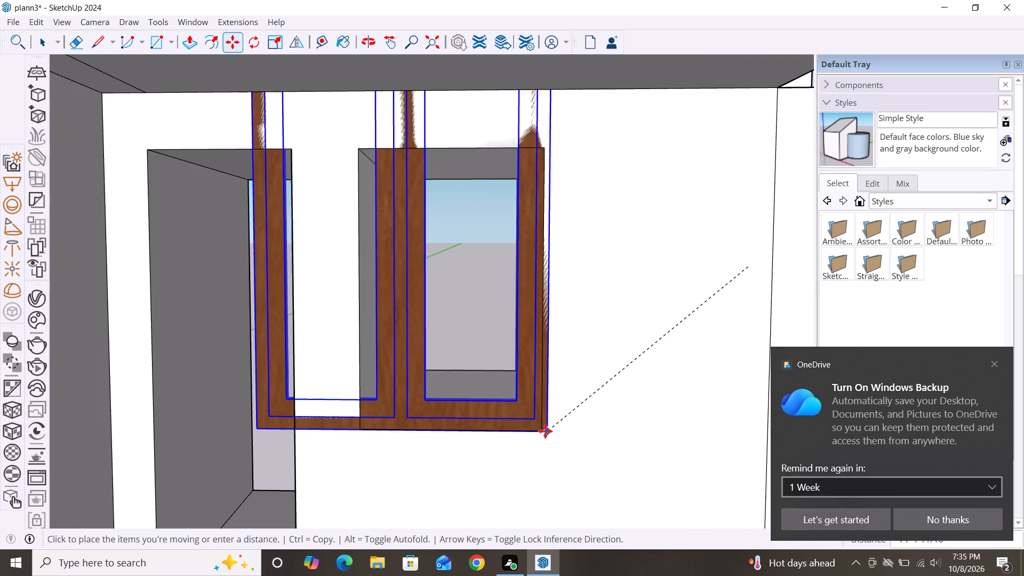
scroll(542, 431, "up", 5)
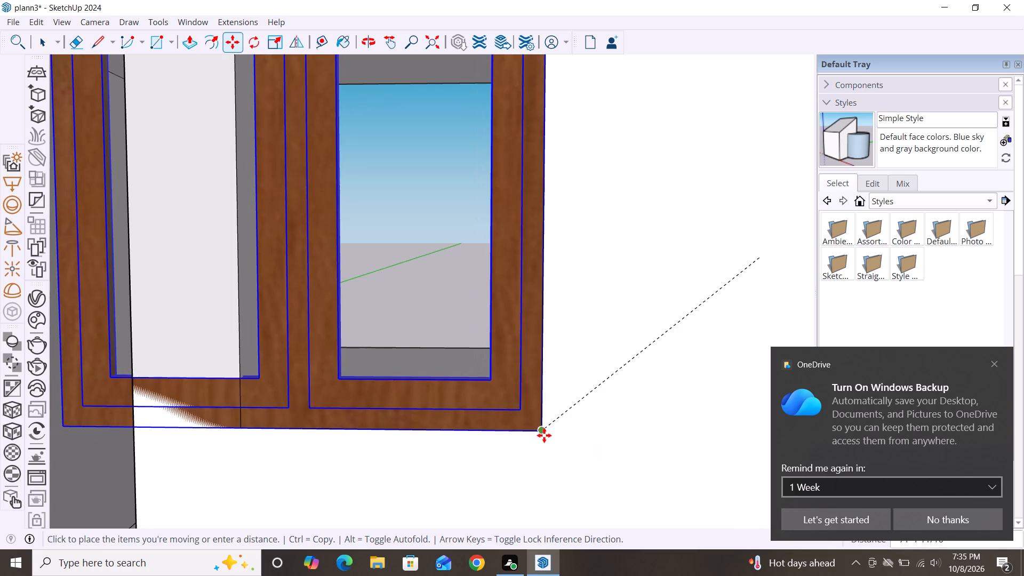
left_click(544, 435)
Scale the double window narrower from its doorway side to roughly the width of the ground-floor window opening.
scroll(579, 331, "down", 10)
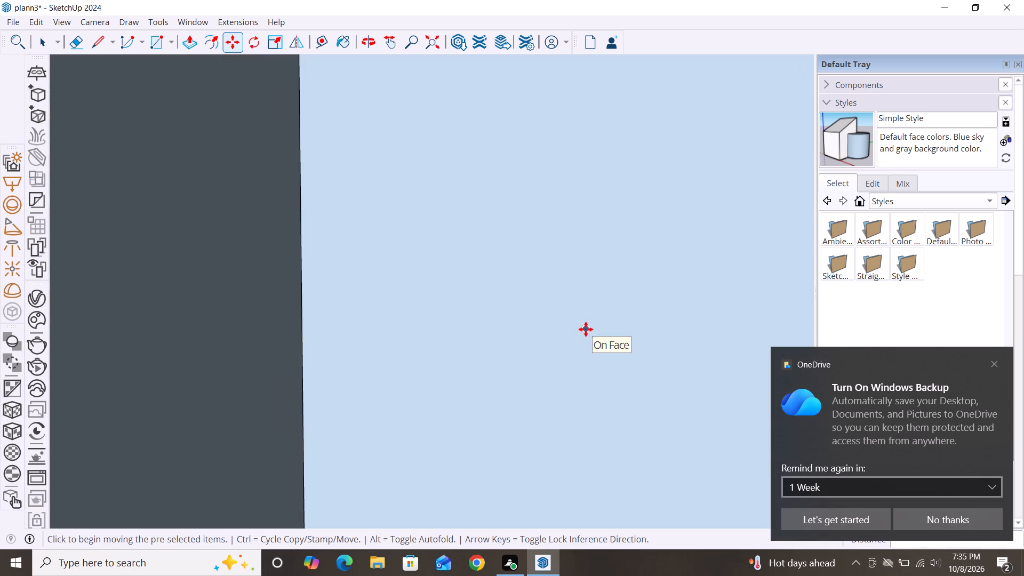
scroll(565, 329, "down", 12)
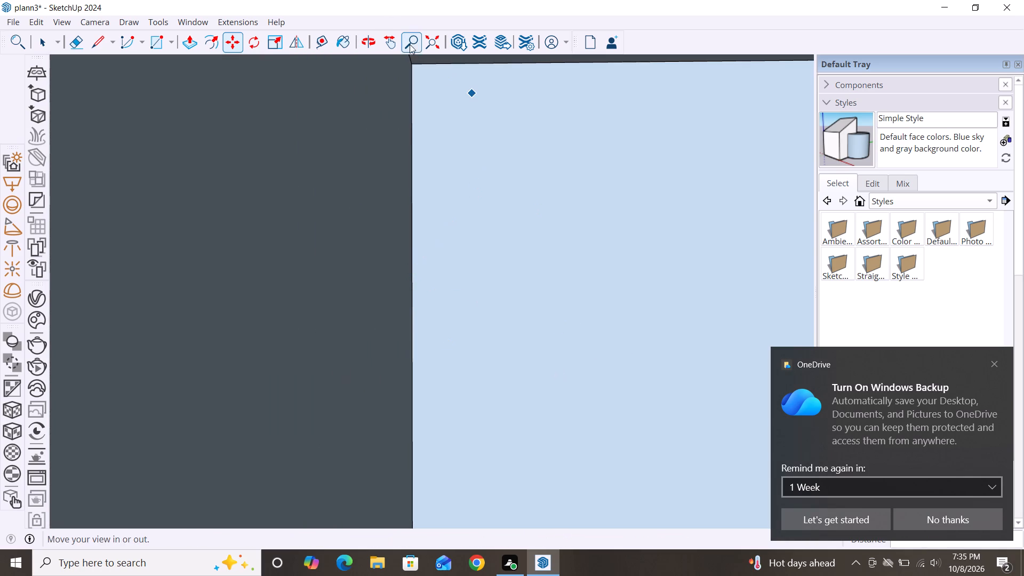
left_click(426, 40)
scroll(490, 346, "up", 8)
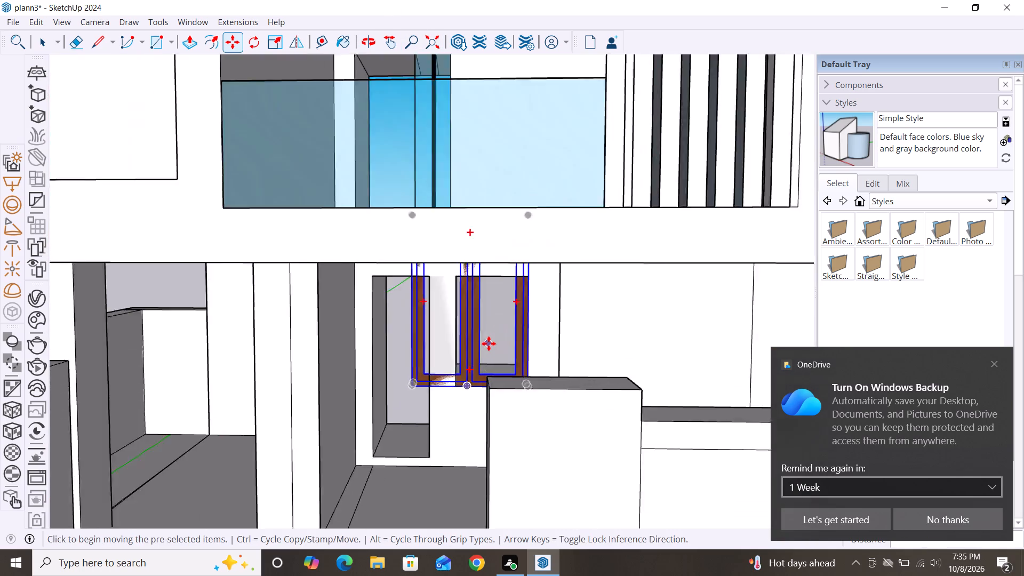
scroll(489, 343, "up", 7)
key("s")
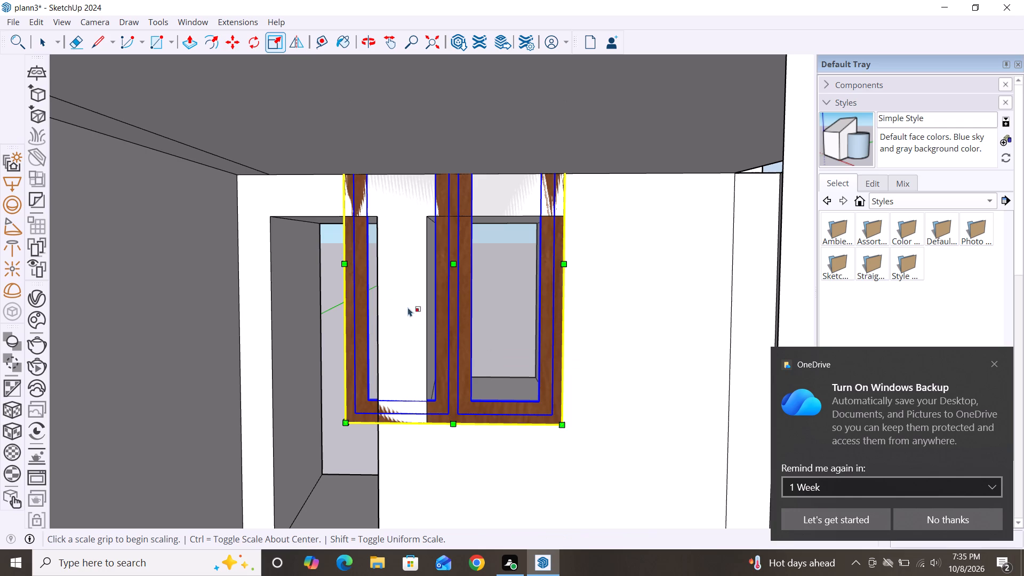
left_click_drag(342, 265, 345, 267)
left_click_drag(345, 267, 427, 273)
left_click(429, 273)
left_click_drag(433, 270, 438, 266)
scroll(429, 262, "up", 5)
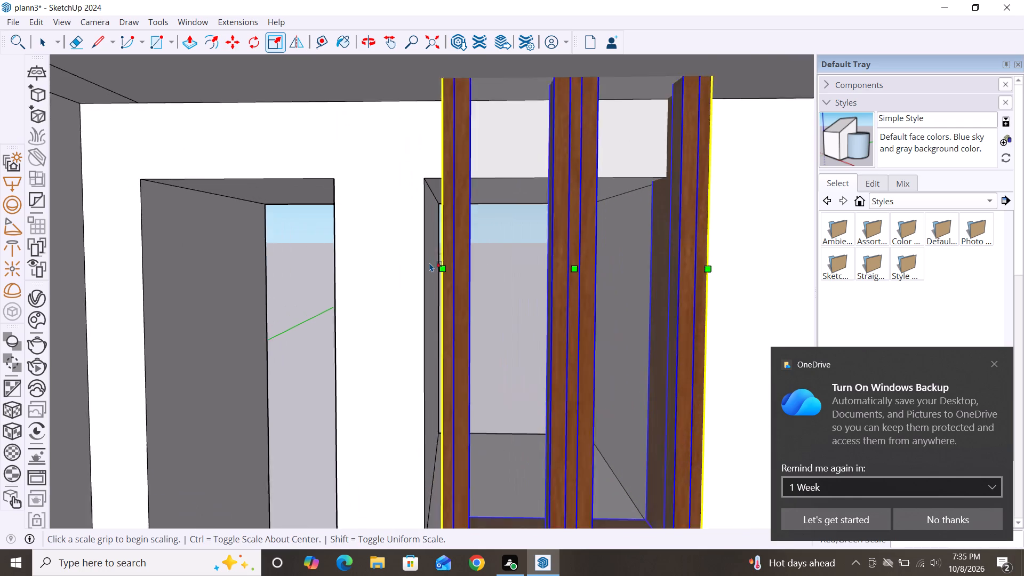
scroll(429, 262, "up", 1)
left_click_drag(447, 270, 418, 278)
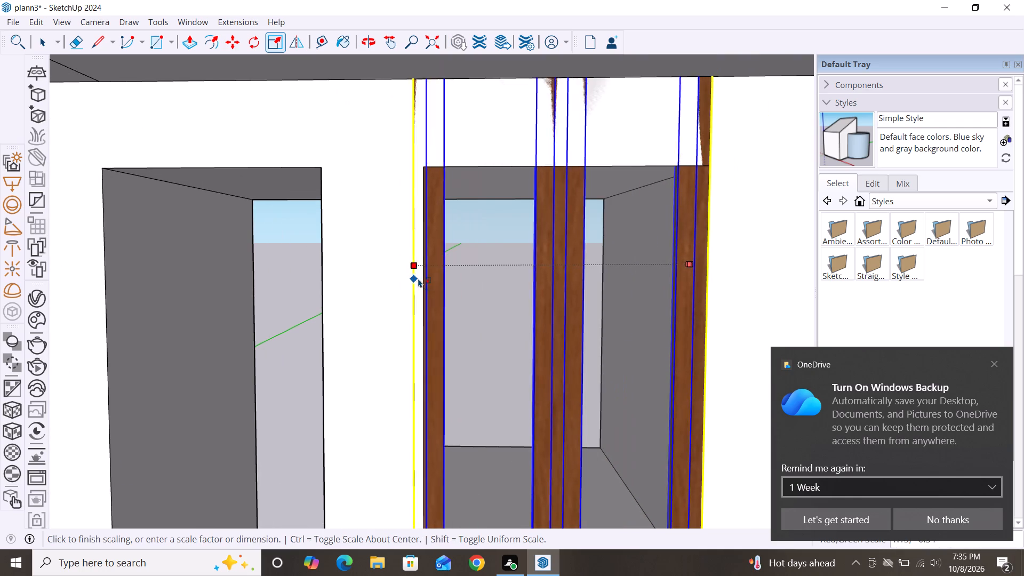
left_click_drag(418, 278, 426, 285)
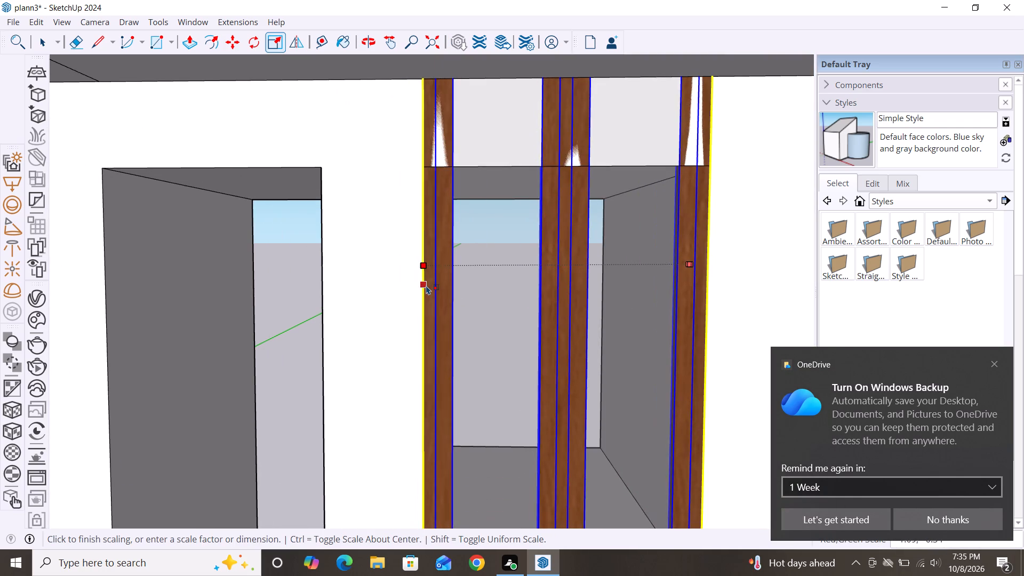
left_click_drag(426, 285, 416, 295)
scroll(426, 285, "up", 12)
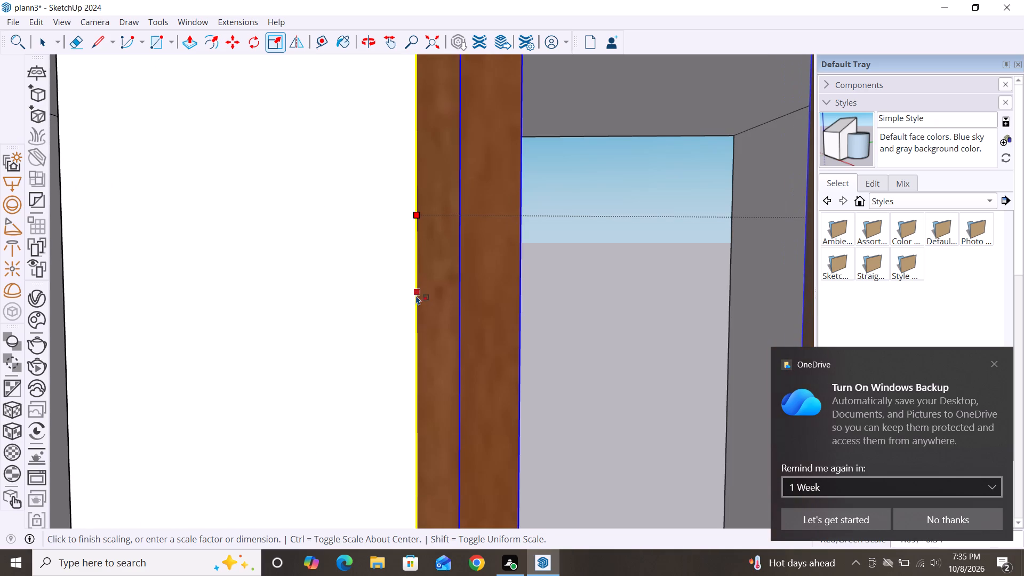
left_click_drag(416, 295, 412, 299)
scroll(415, 322, "down", 5)
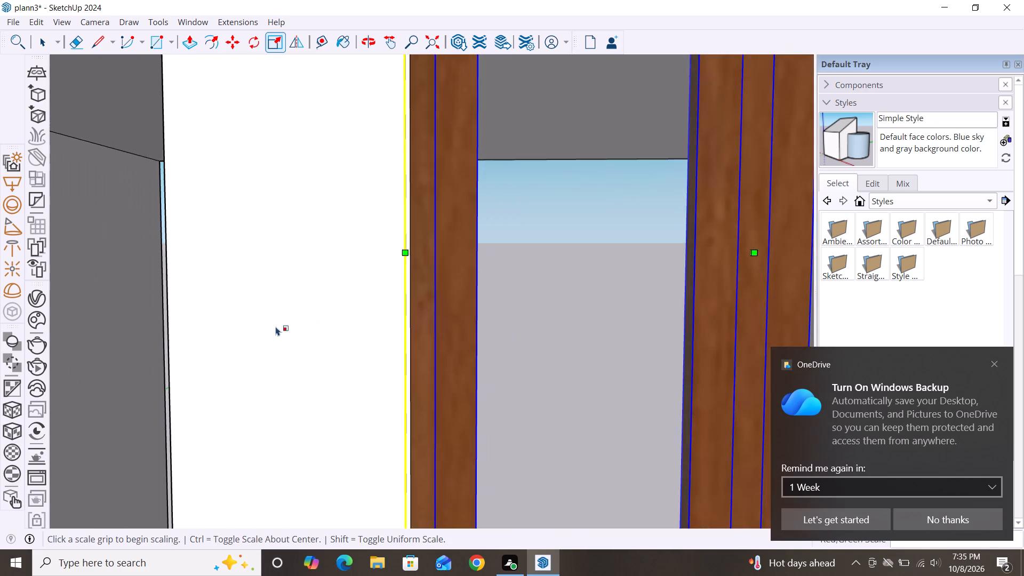
Rescale the double window's width so its doorway-side edge sits flush with the side of the opening.
scroll(276, 326, "down", 11)
scroll(425, 267, "down", 3)
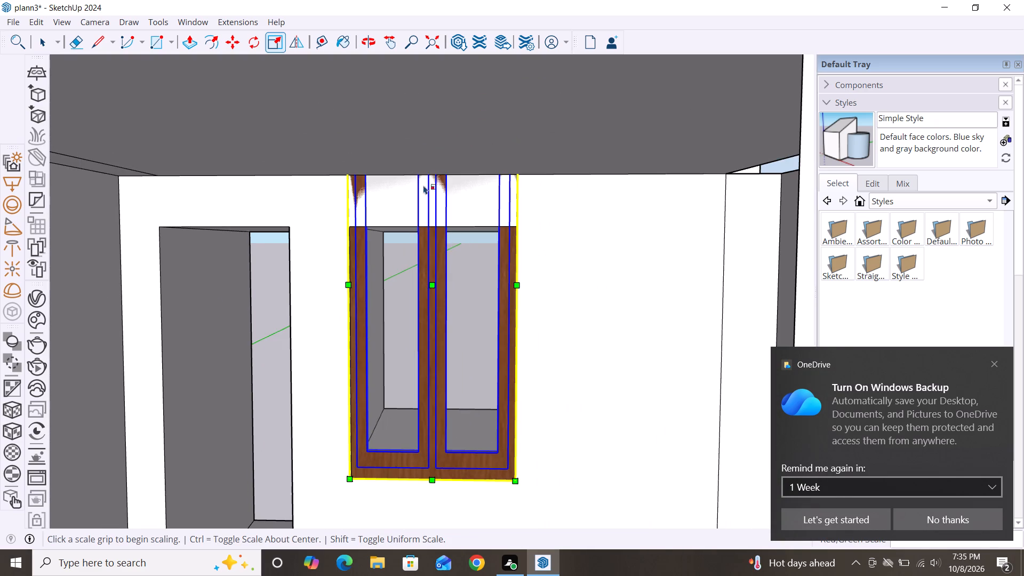
left_click_drag(436, 189, 440, 212)
scroll(449, 210, "down", 12)
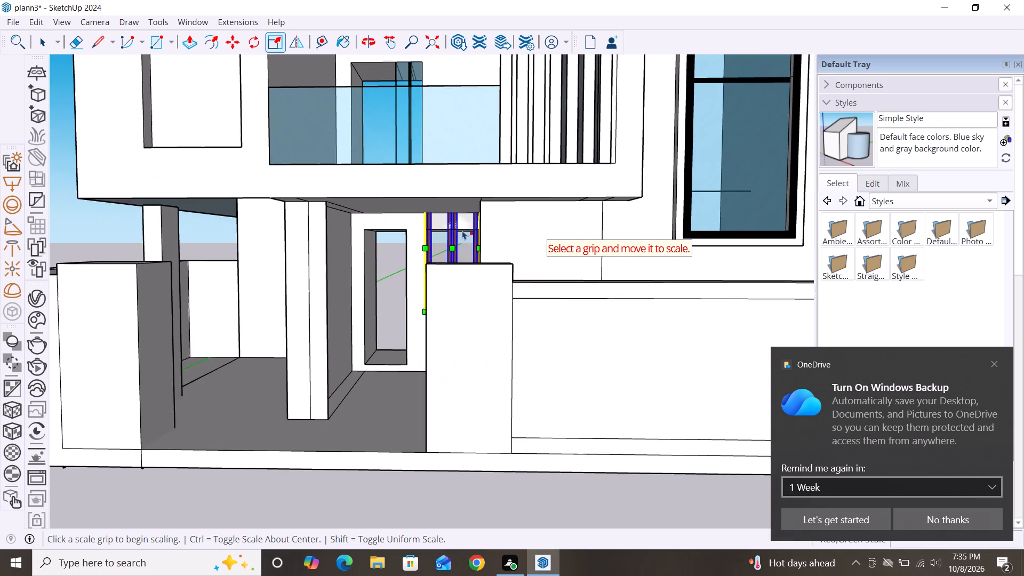
scroll(437, 214, "up", 9)
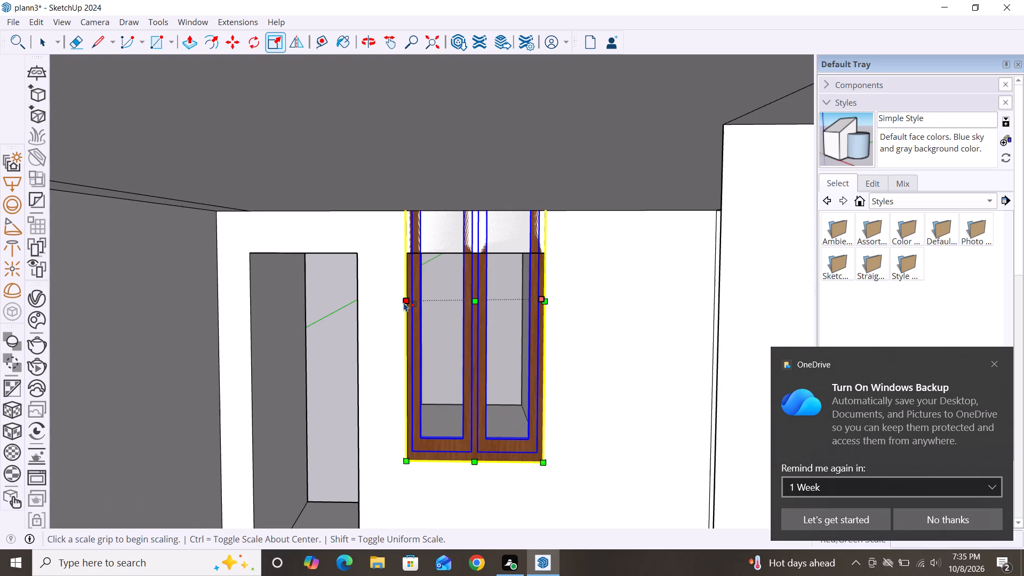
left_click_drag(404, 302, 391, 307)
left_click(391, 307)
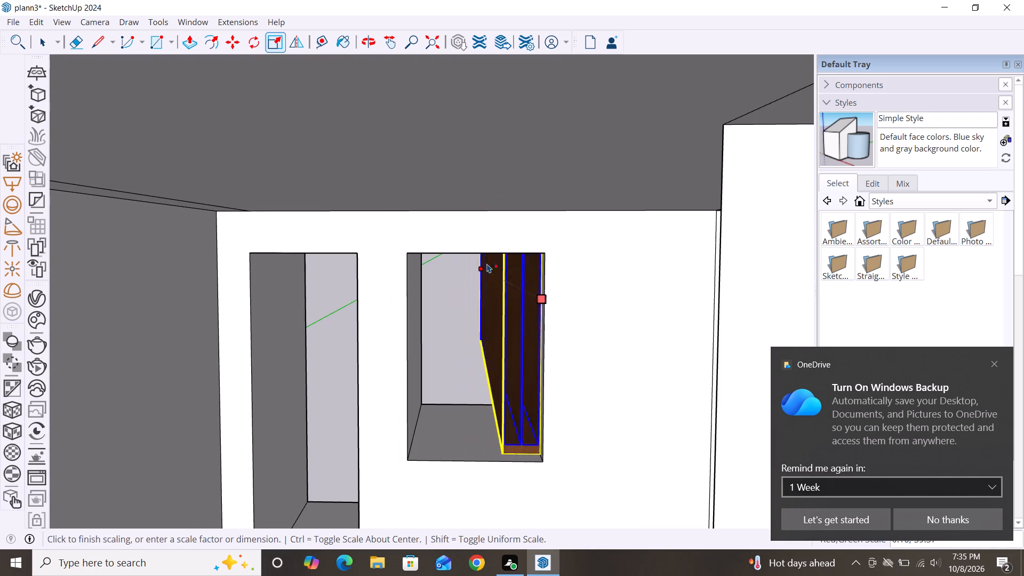
left_click(409, 349)
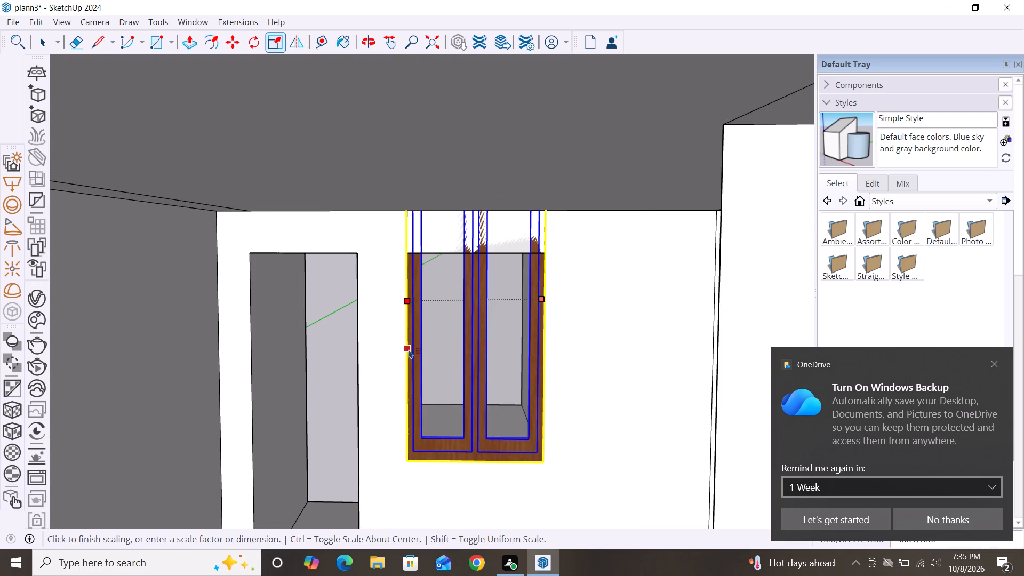
Scale the double window's height down from its top to the upper edge of the ground-floor opening, and deselect it.
scroll(410, 345, "down", 11)
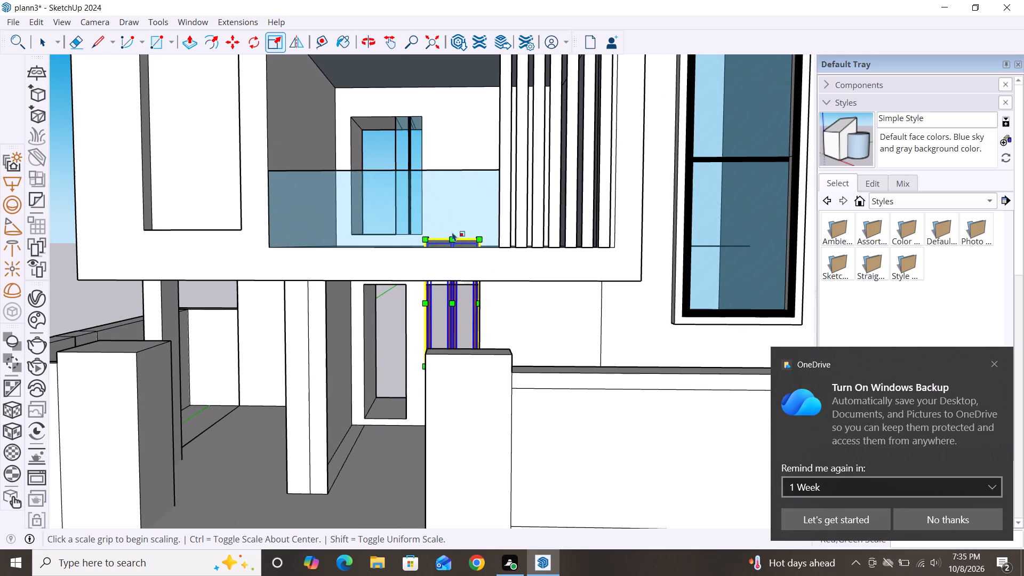
left_click_drag(451, 237, 457, 287)
scroll(457, 287, "up", 11)
left_click(457, 287)
scroll(457, 287, "down", 7)
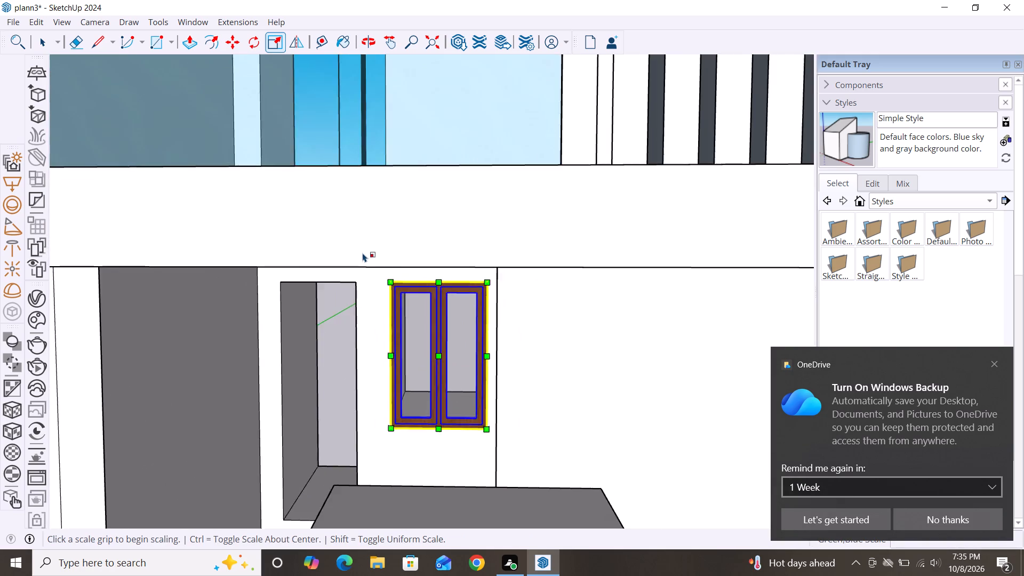
scroll(363, 253, "down", 12)
scroll(477, 279, "down", 6)
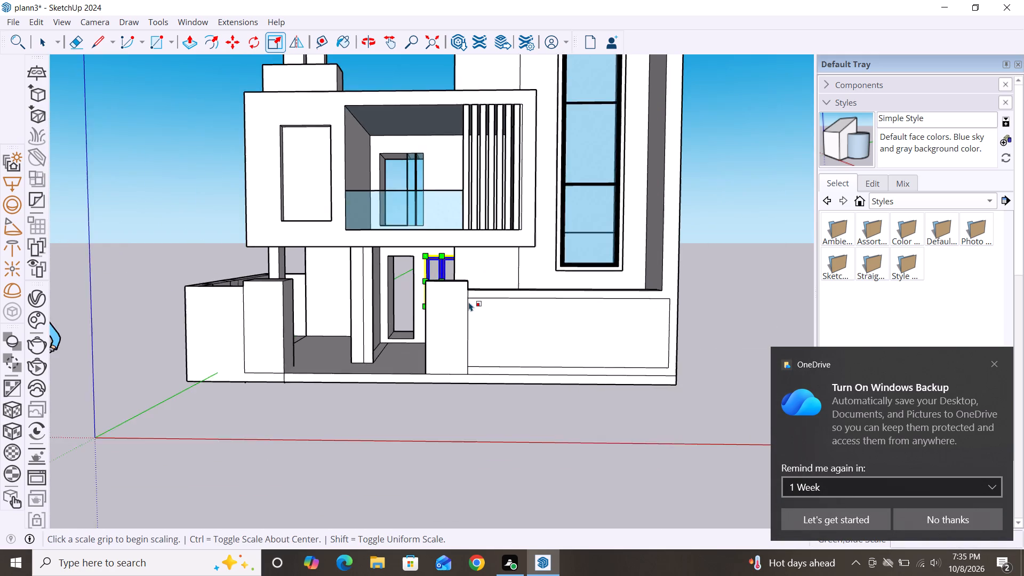
scroll(469, 302, "down", 1)
left_click(672, 316)
key("space")
left_click(672, 316)
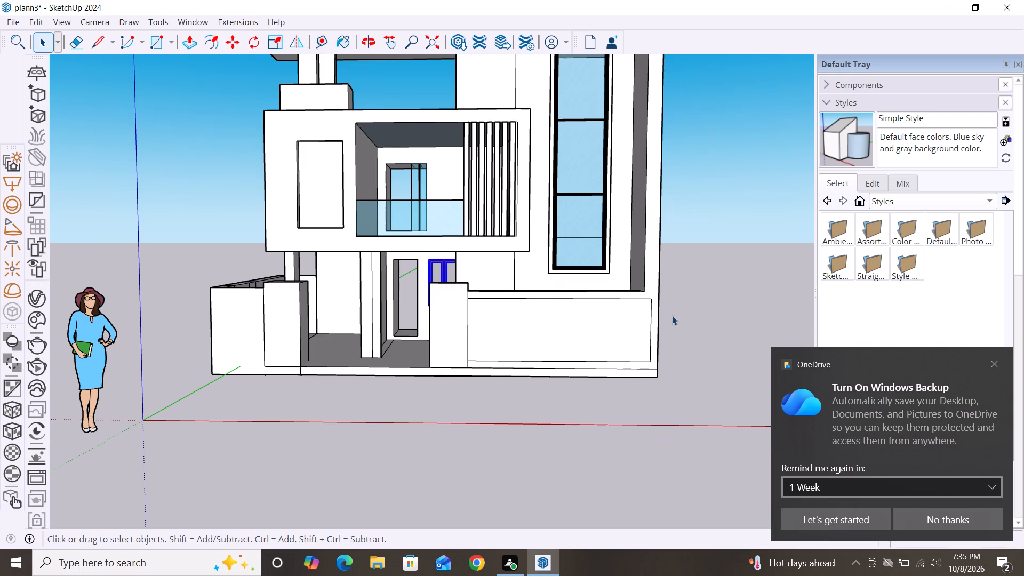
Import the DOOR12 model from the Downloads folder.
scroll(497, 340, "down", 2)
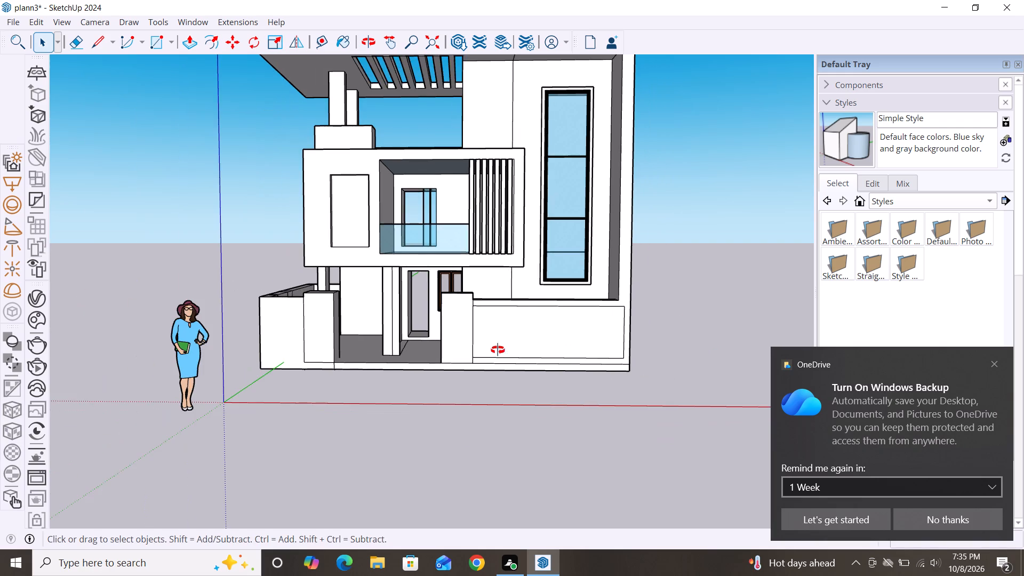
middle_click(498, 350)
scroll(448, 295, "up", 4)
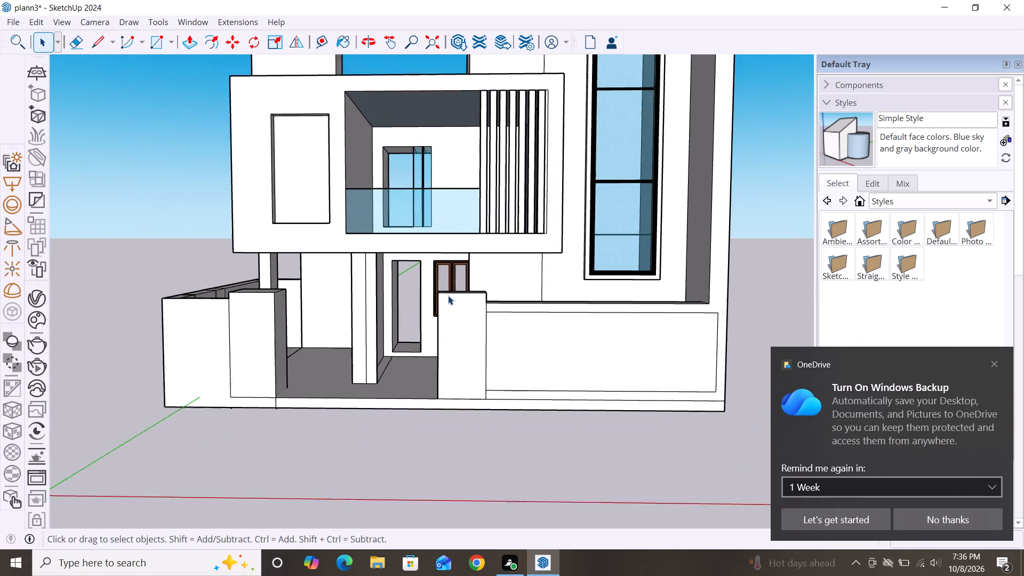
scroll(448, 295, "up", 1)
left_click(5, 20)
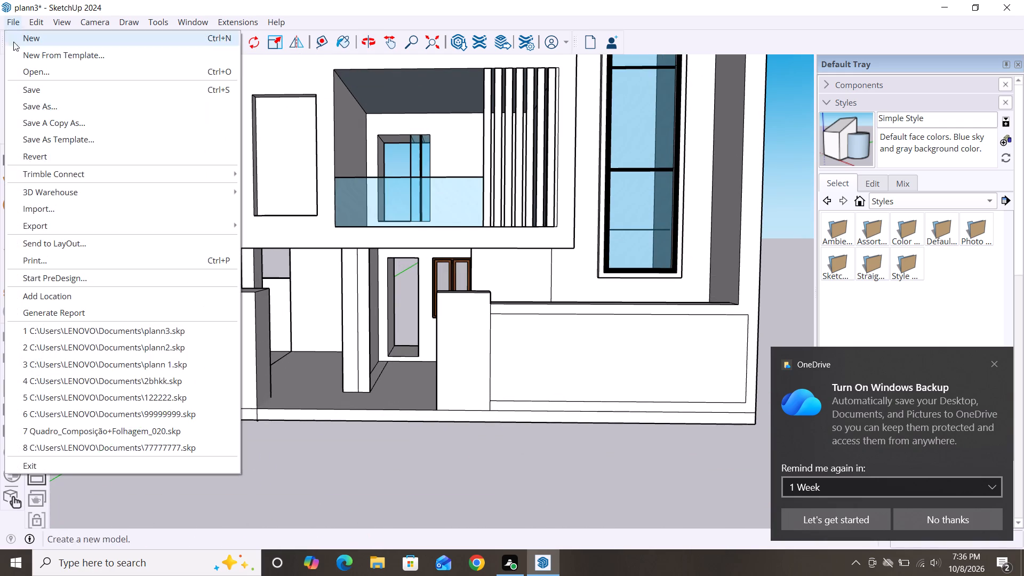
left_click(59, 205)
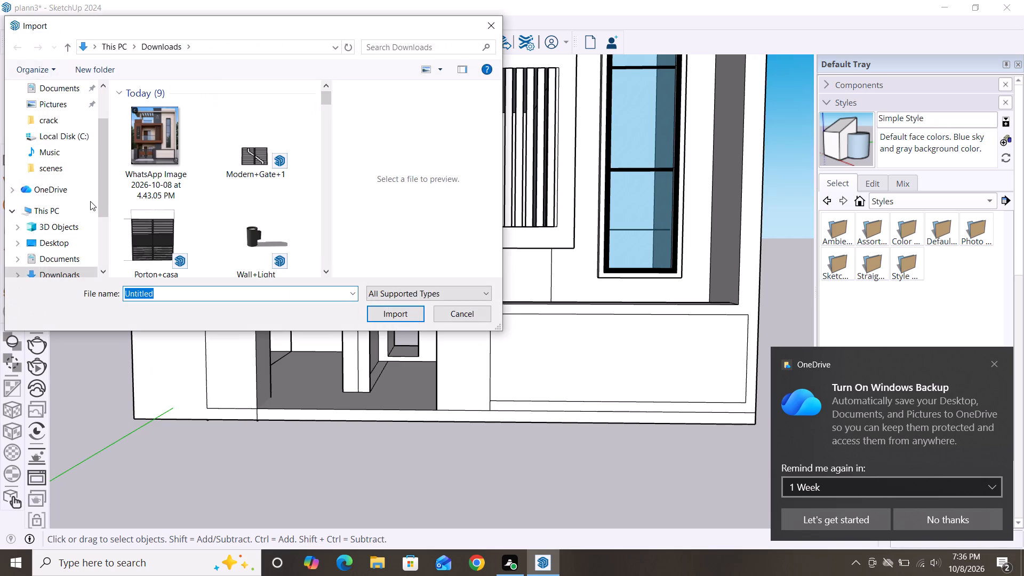
scroll(172, 185, "down", 8)
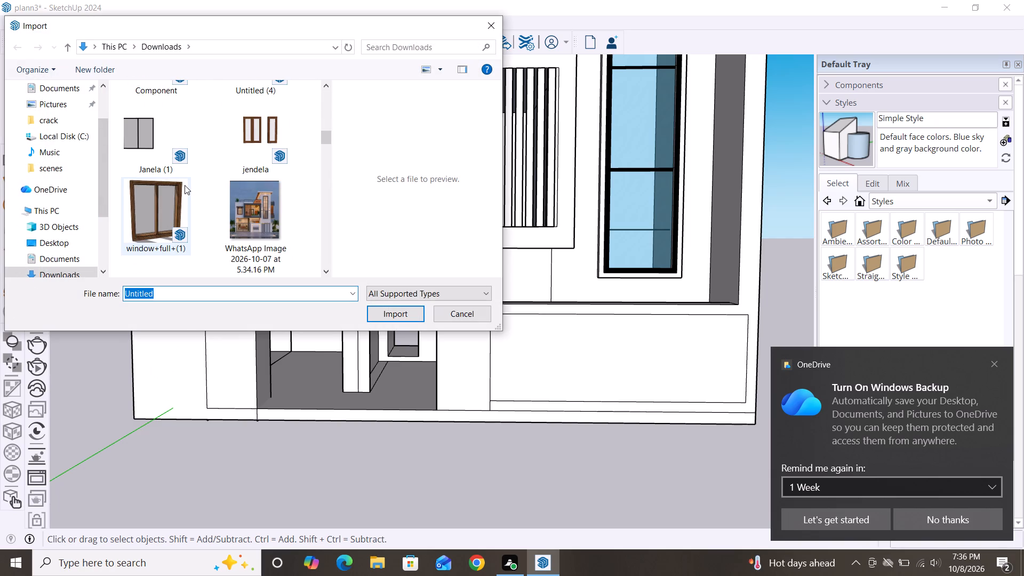
scroll(194, 186, "down", 6)
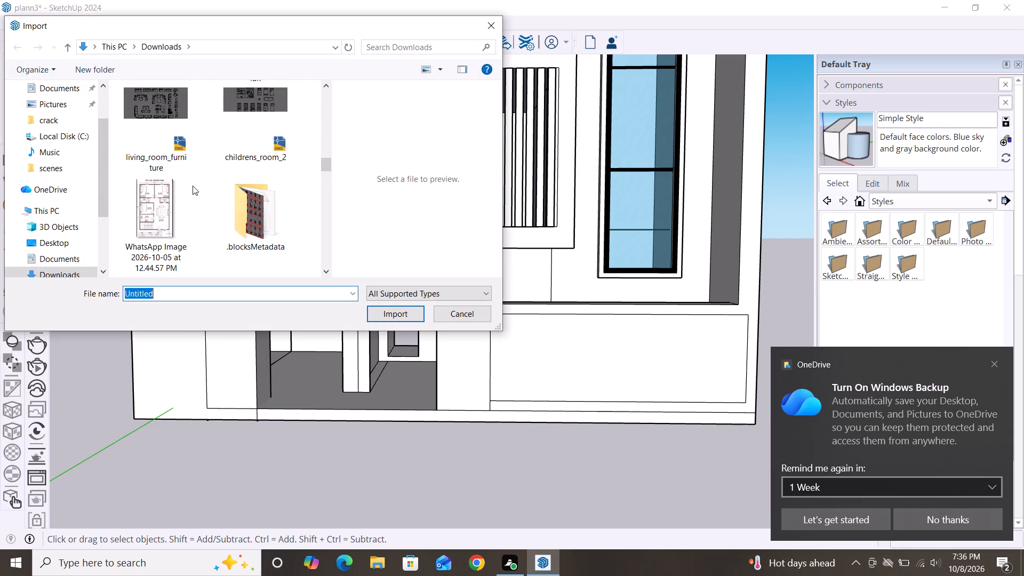
scroll(193, 186, "down", 8)
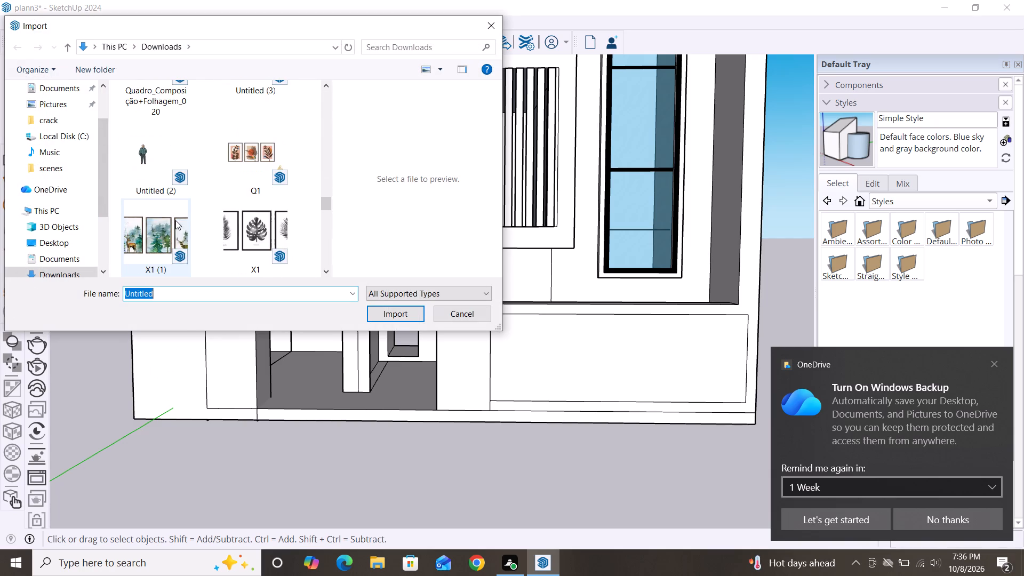
scroll(175, 220, "down", 9)
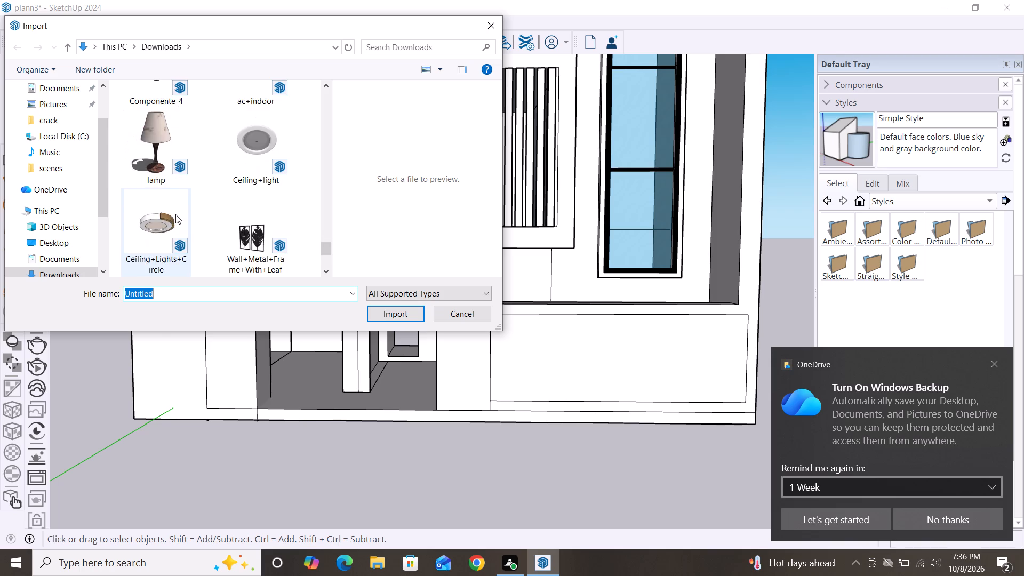
scroll(175, 214, "down", 2)
left_click(171, 226)
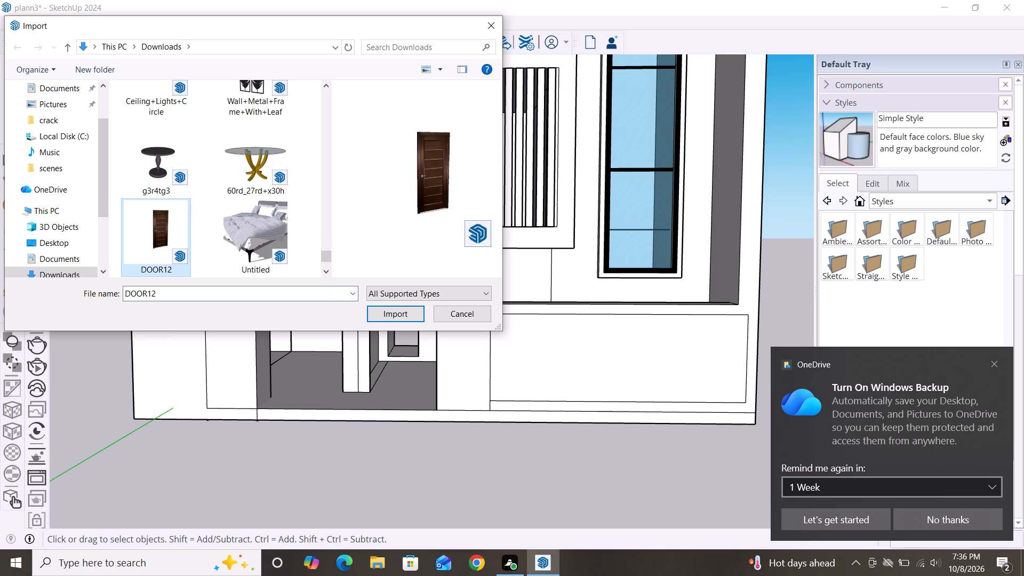
left_click(393, 317)
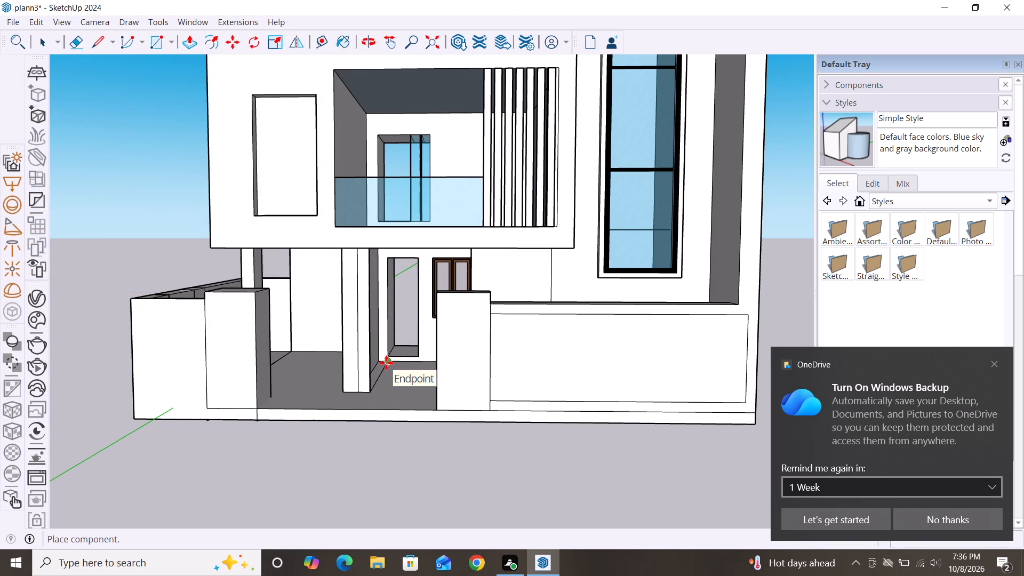
Place the imported door in the open ground in front of the house.
scroll(155, 348, "down", 3)
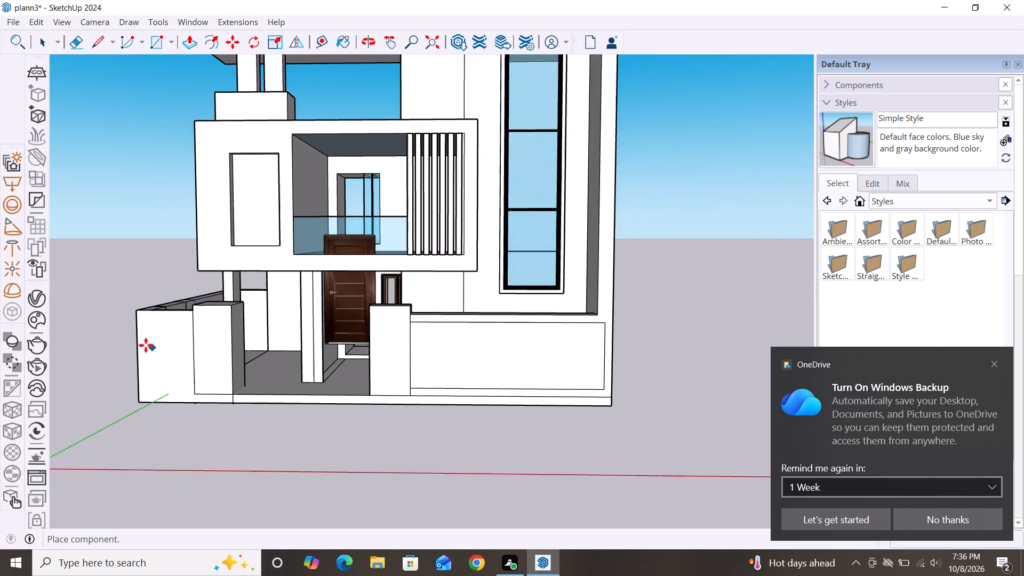
scroll(146, 345, "down", 3)
left_click(134, 411)
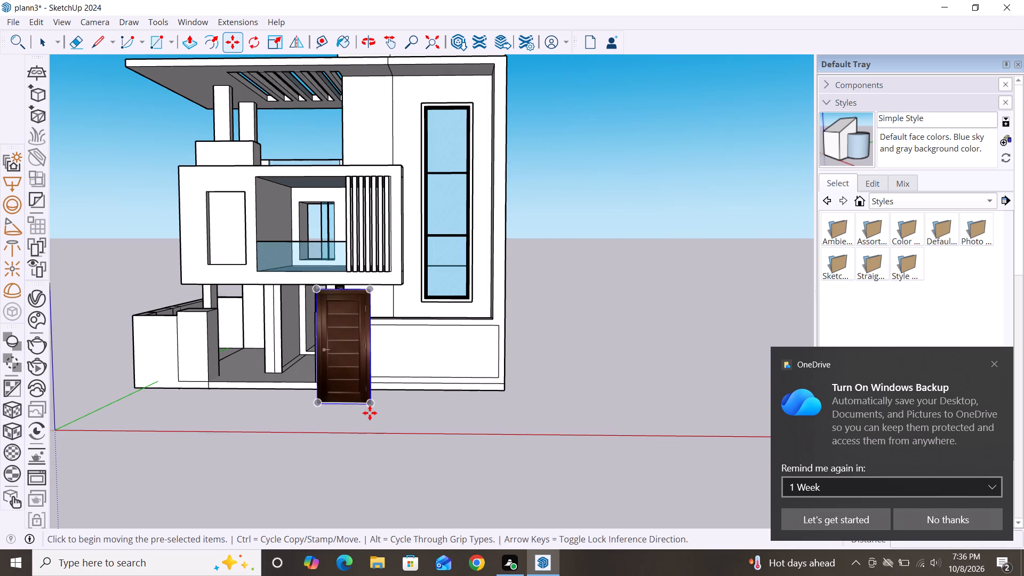
Move the DOOR12 door by its lower hinge-side corner to the opening beside the glass panel on the upper-floor balcony's back wall.
scroll(371, 405, "up", 13)
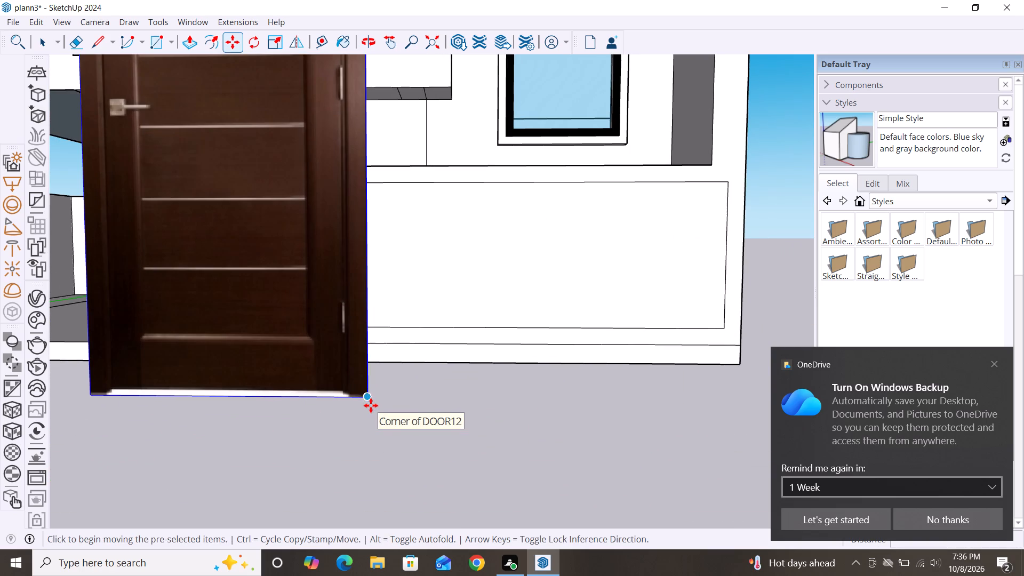
left_click(369, 396)
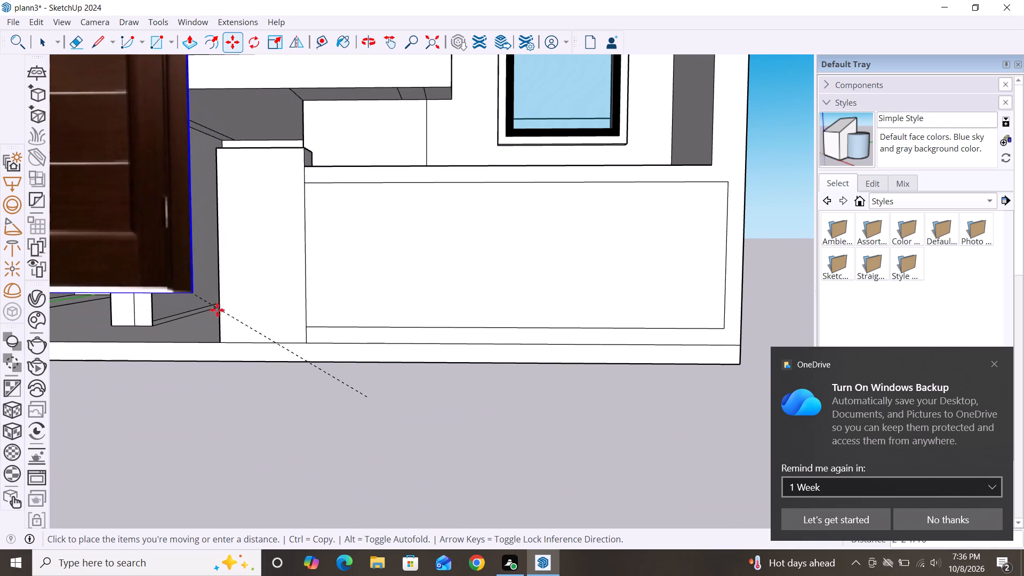
scroll(354, 372, "down", 10)
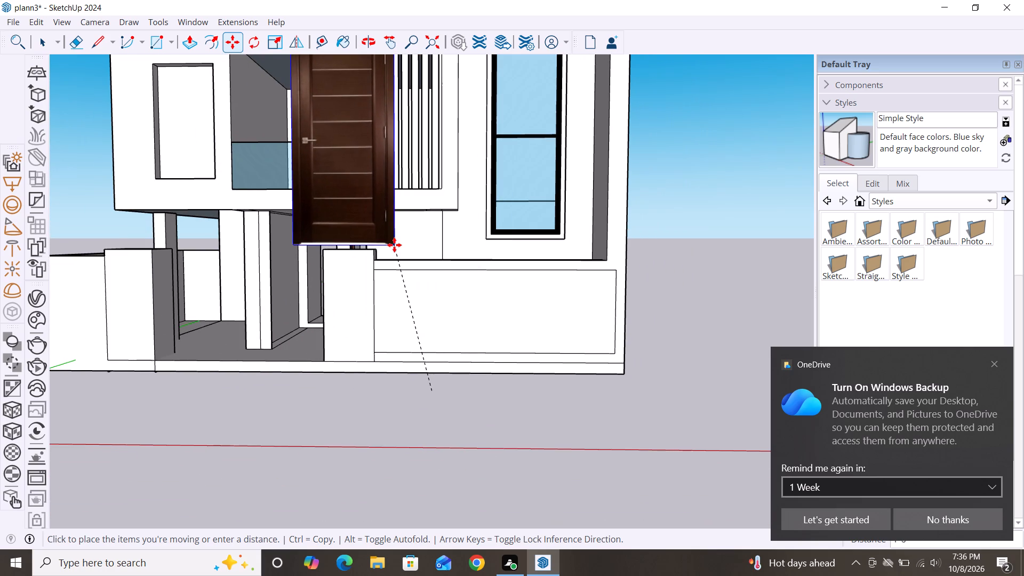
scroll(351, 130, "up", 4)
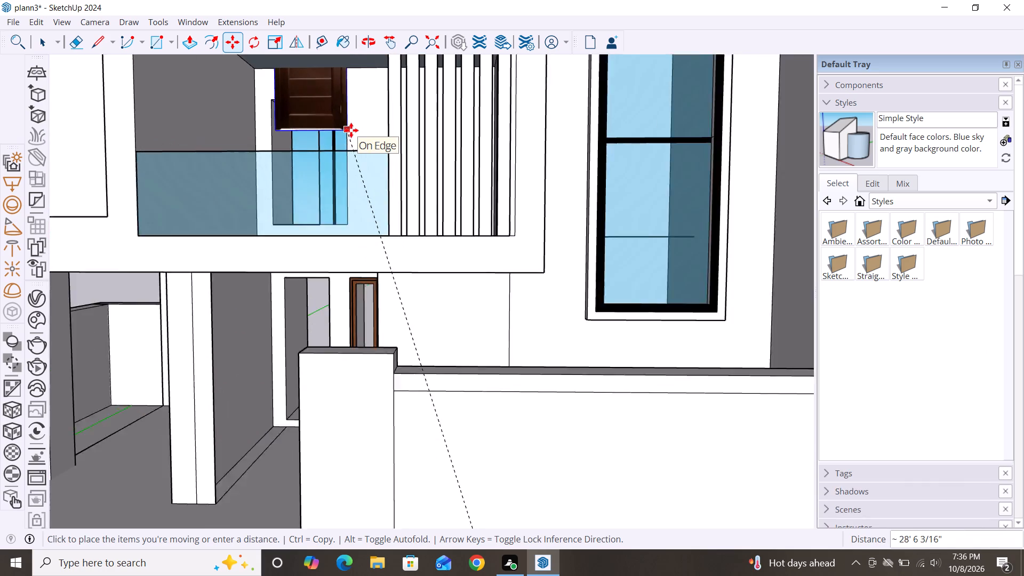
scroll(351, 130, "up", 11)
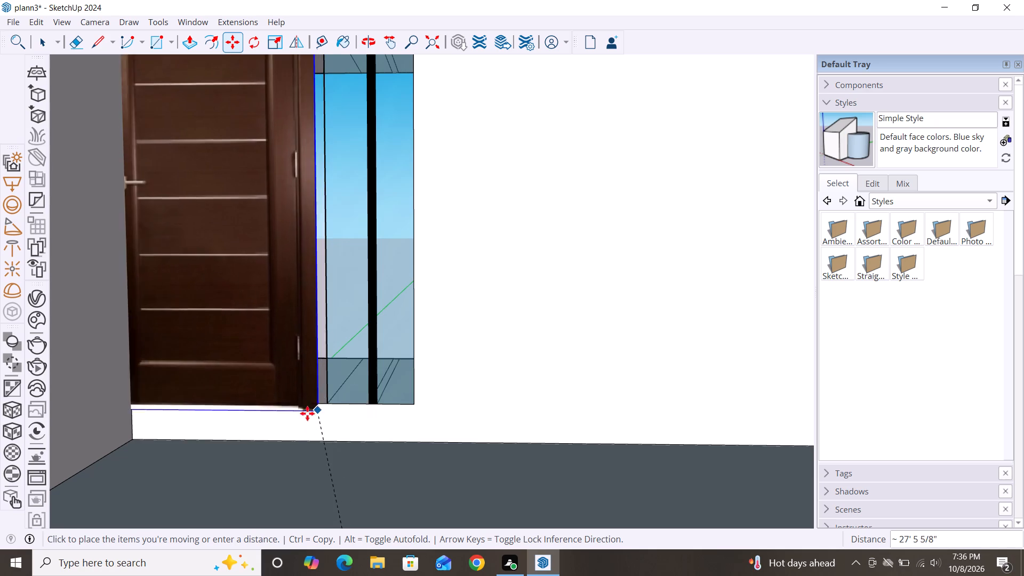
left_click(329, 401)
scroll(329, 401, "down", 1)
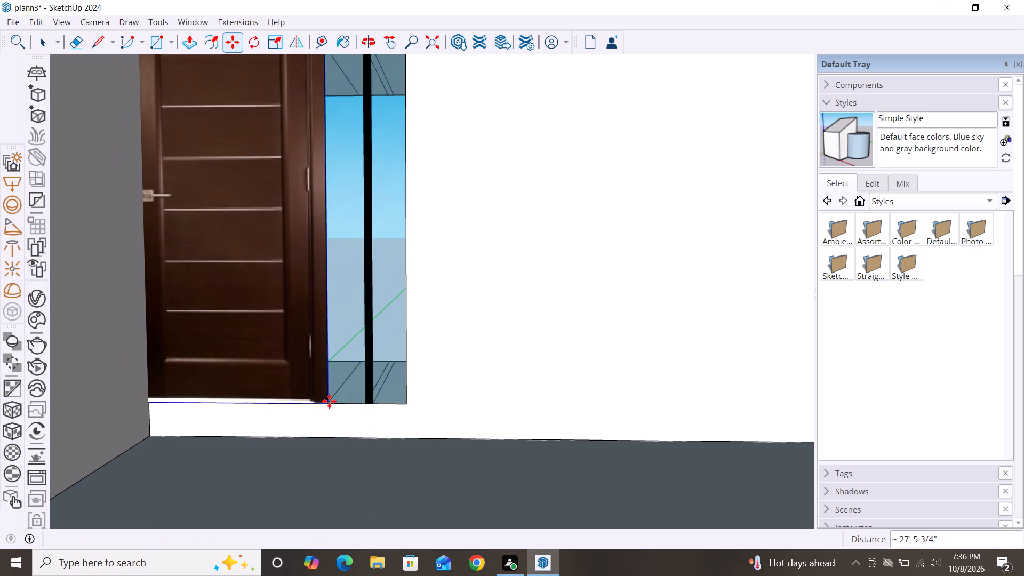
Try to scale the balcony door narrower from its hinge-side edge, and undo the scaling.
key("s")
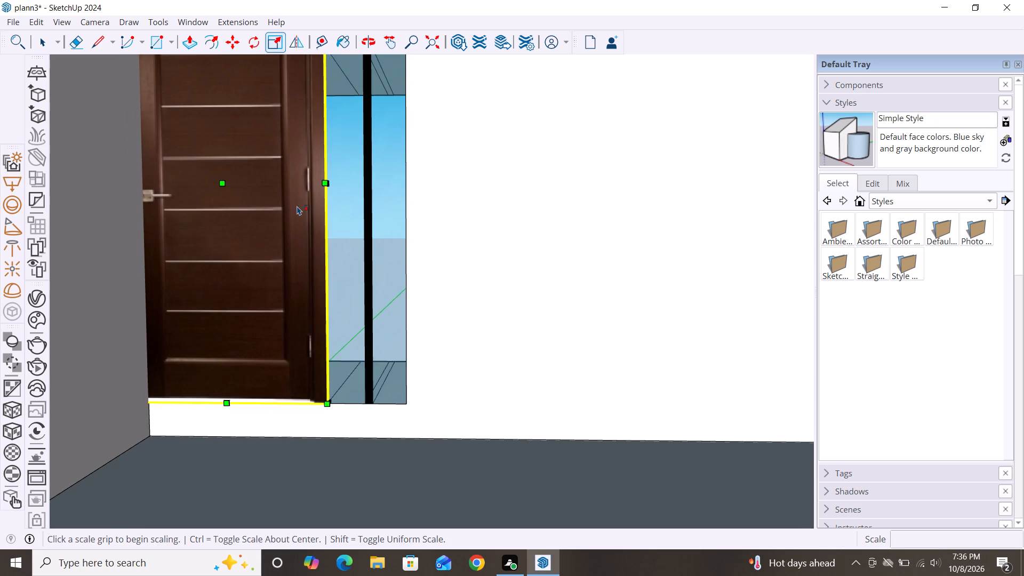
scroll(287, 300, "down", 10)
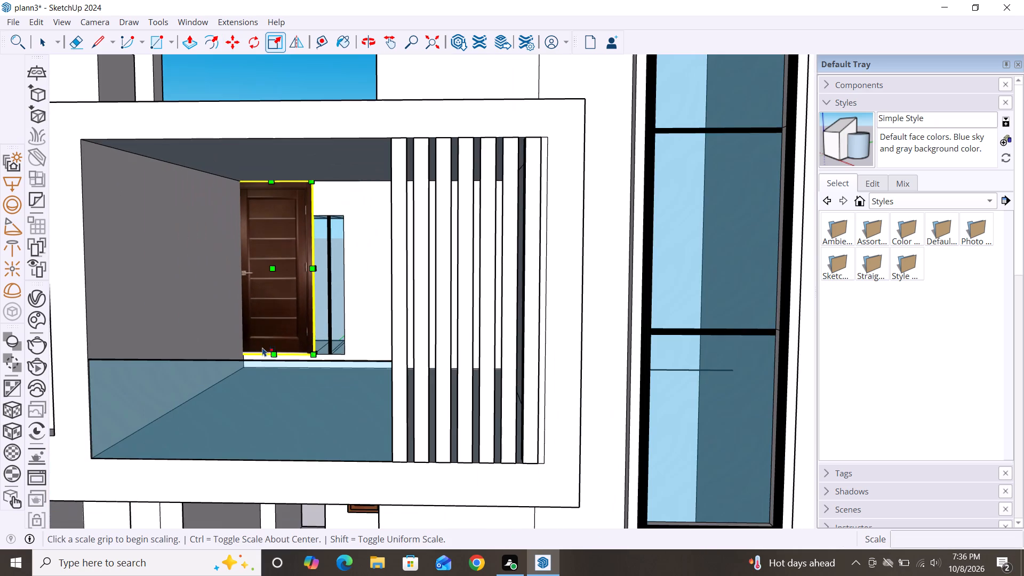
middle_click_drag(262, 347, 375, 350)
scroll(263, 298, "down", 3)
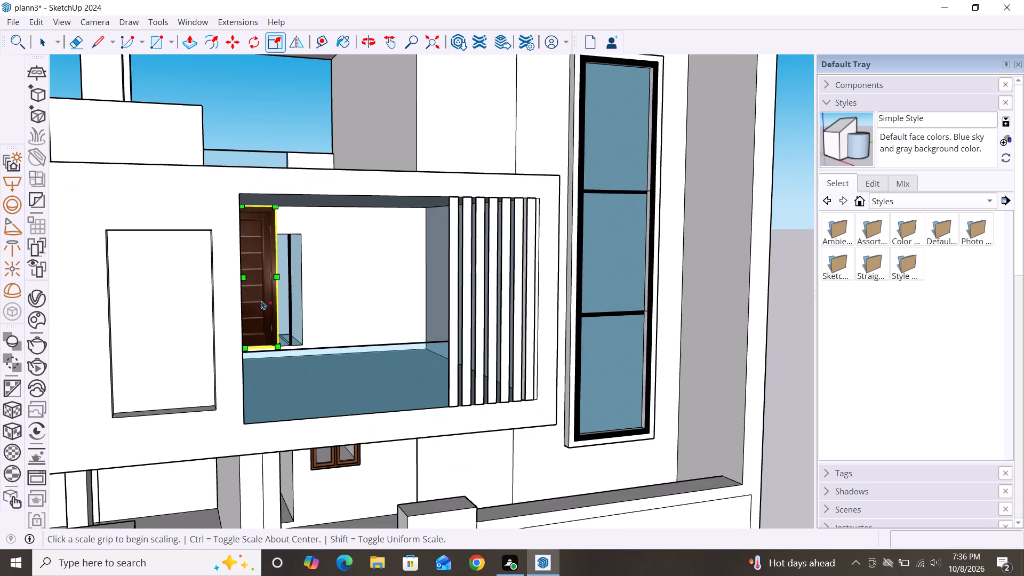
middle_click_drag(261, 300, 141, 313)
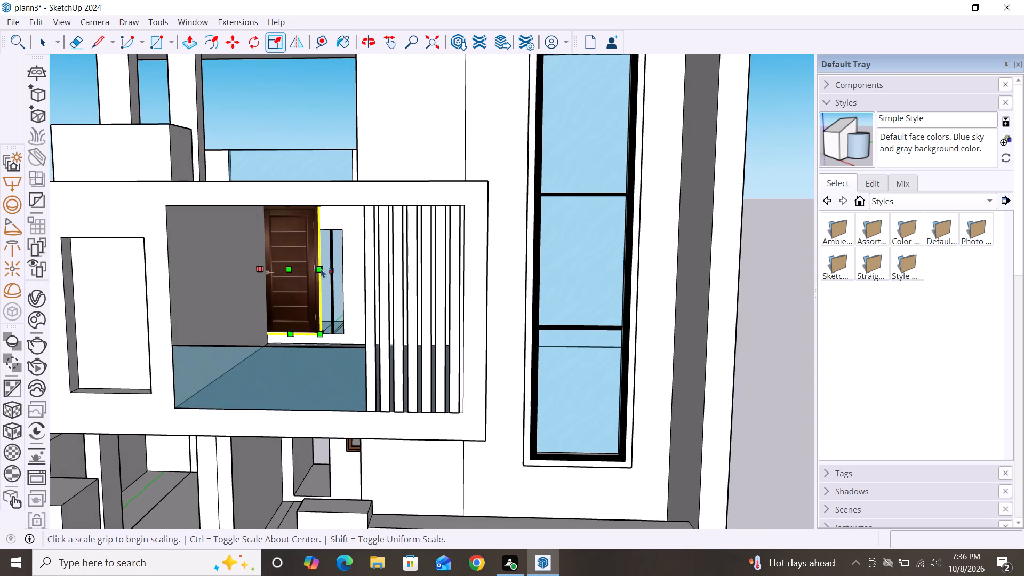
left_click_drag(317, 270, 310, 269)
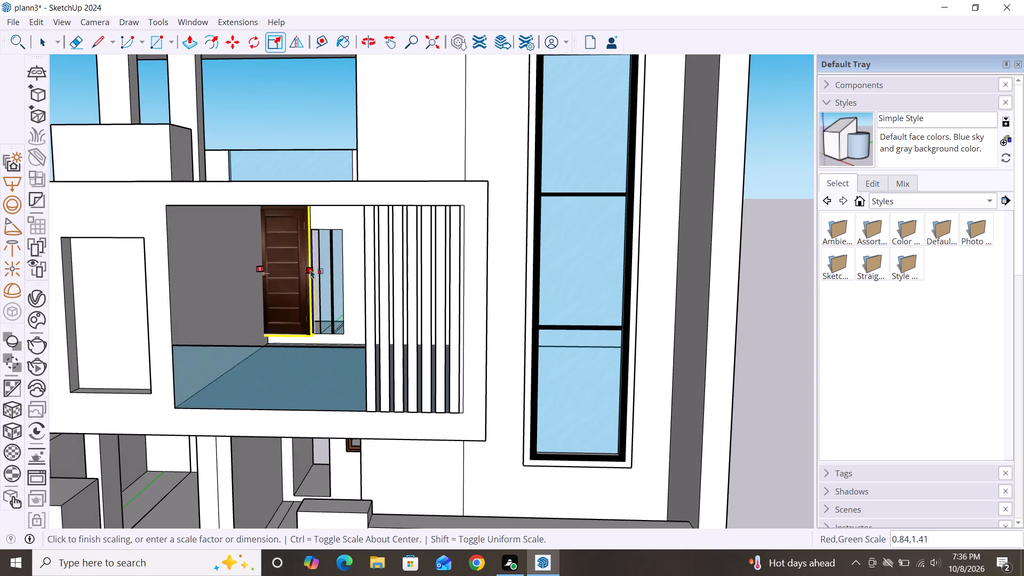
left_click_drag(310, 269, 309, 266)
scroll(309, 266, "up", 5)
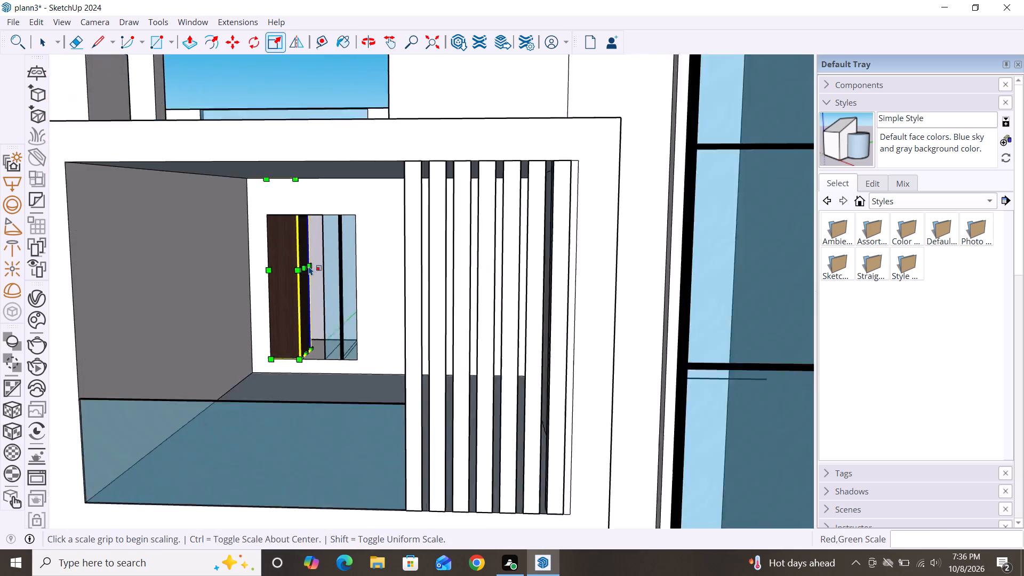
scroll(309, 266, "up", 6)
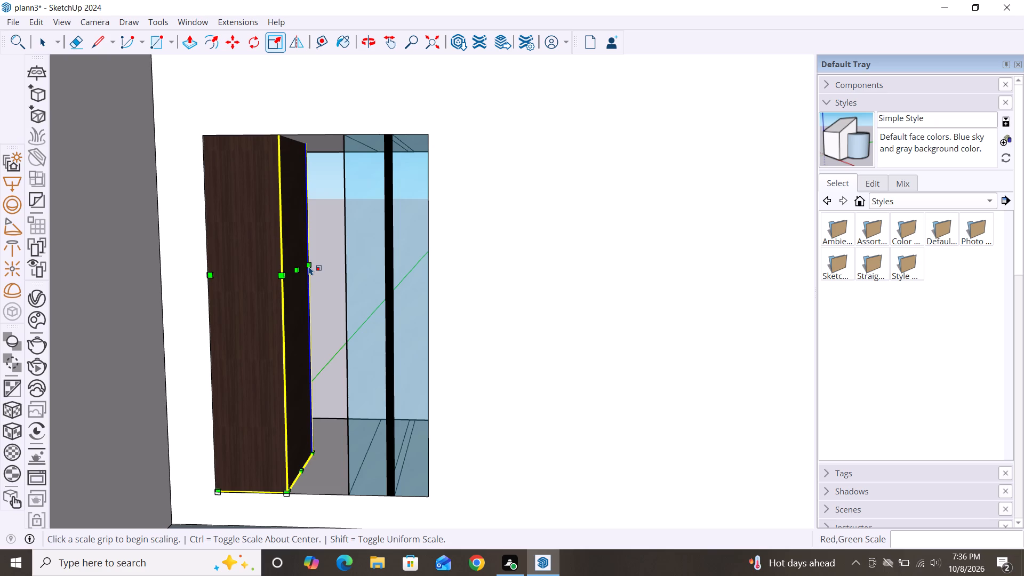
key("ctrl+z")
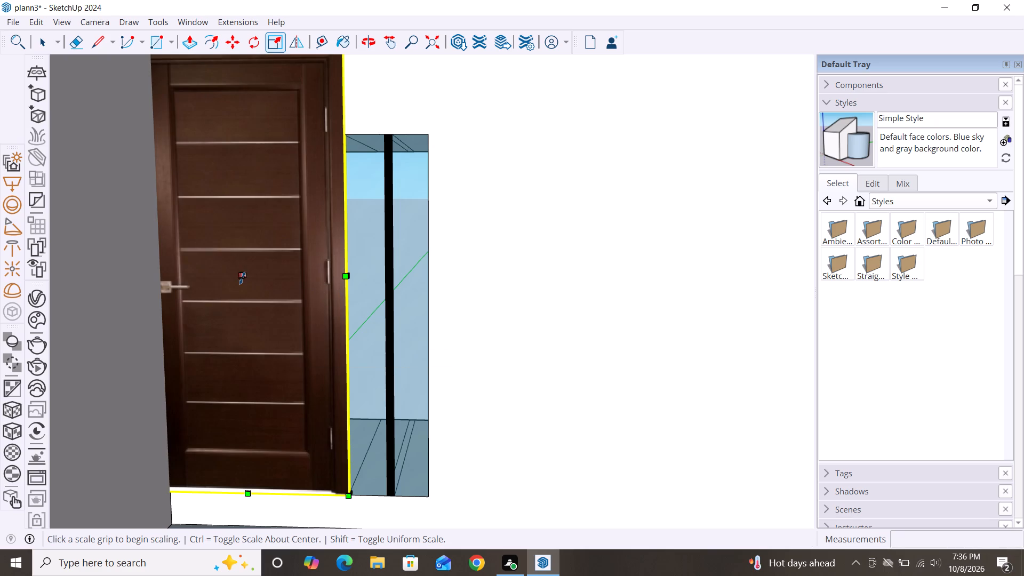
Scale the door's depth along the green axis by about 12.88 and its width along the red axis by about 0.64.
left_click_drag(242, 278, 246, 267)
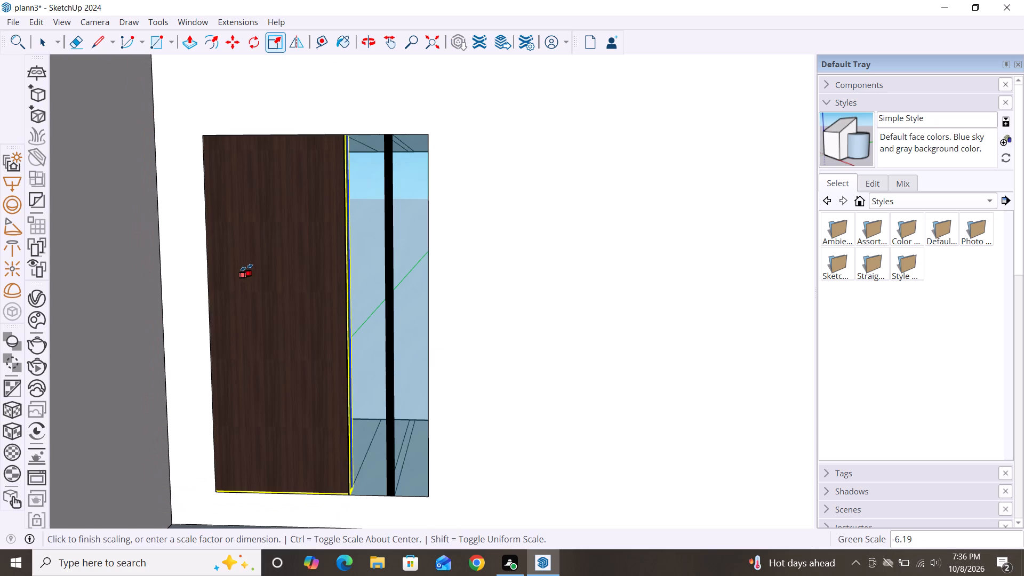
left_click_drag(246, 267, 234, 278)
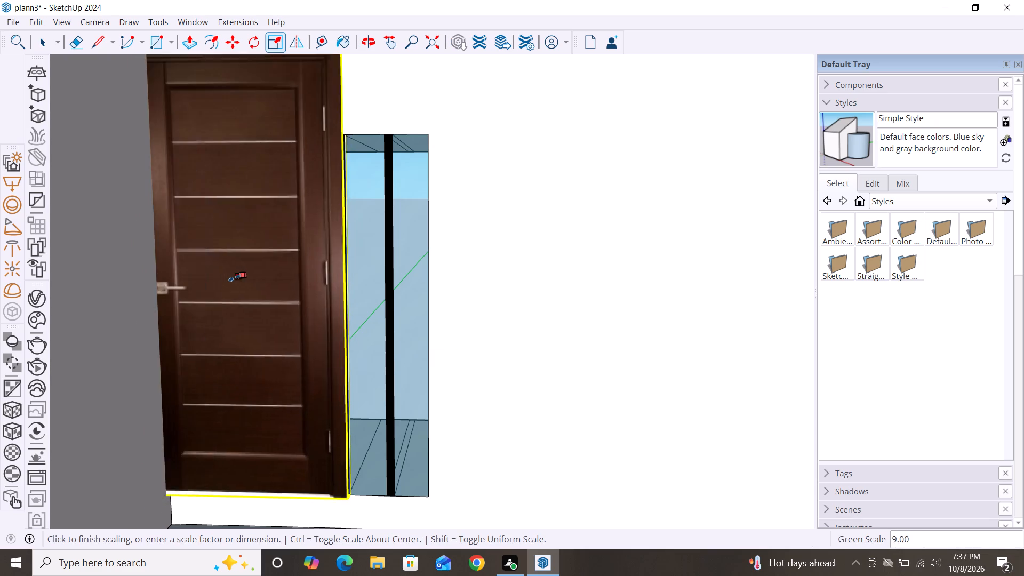
left_click_drag(234, 278, 231, 281)
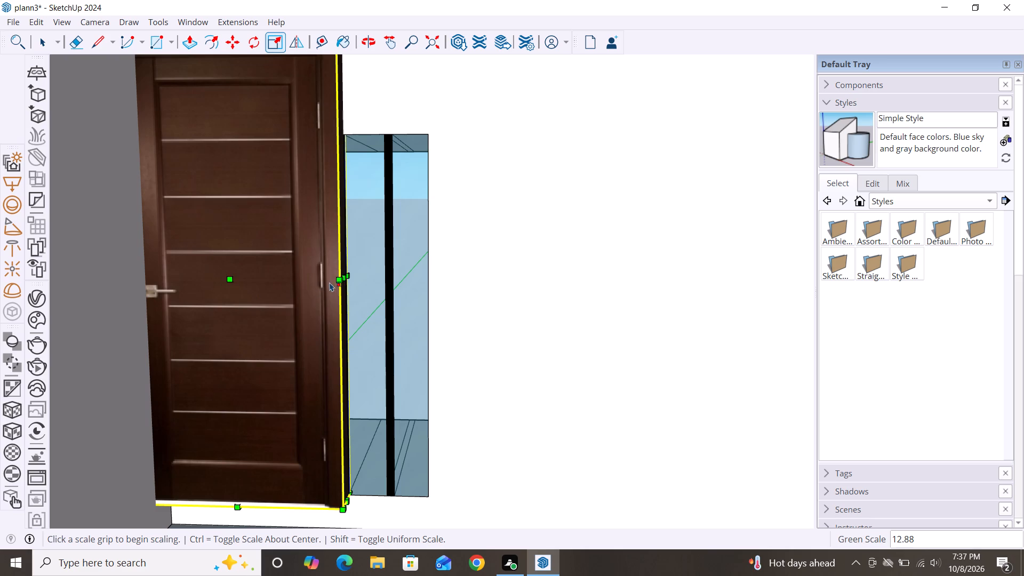
left_click_drag(347, 278, 279, 274)
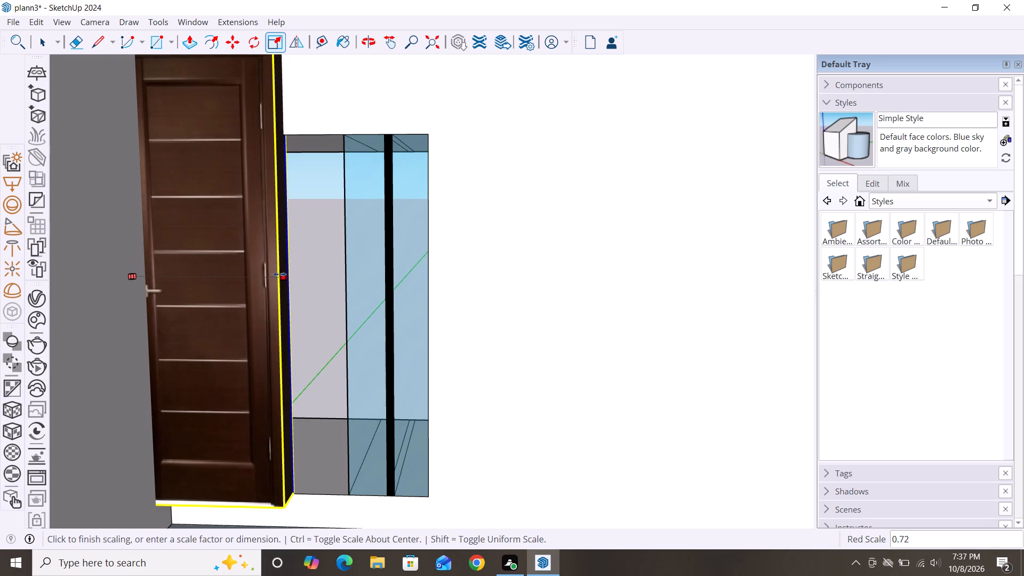
left_click_drag(279, 274, 271, 274)
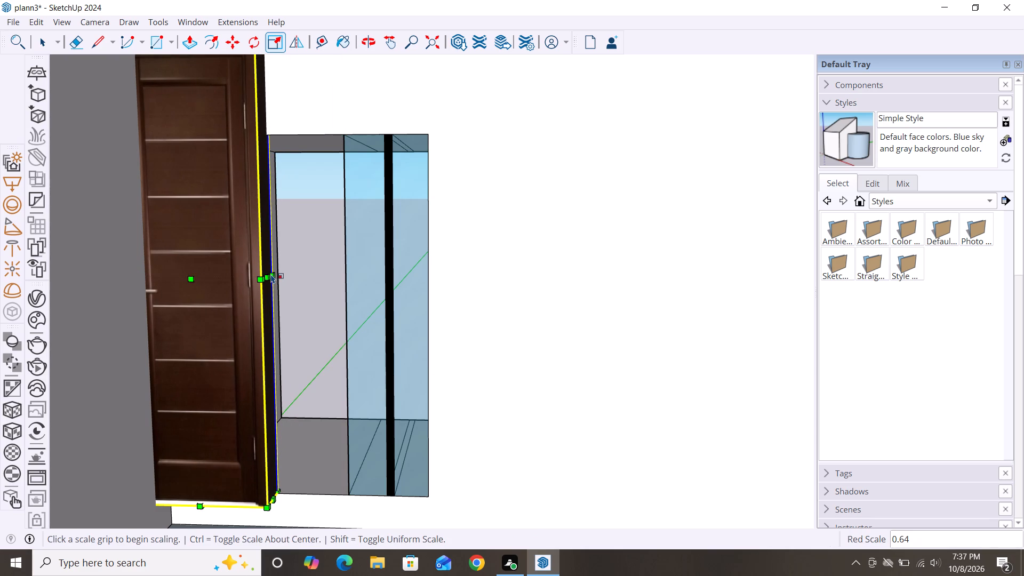
Move the narrowed door by its lower hinge-side corner to the bottom corner of the balcony opening, against the glass panel.
key("m")
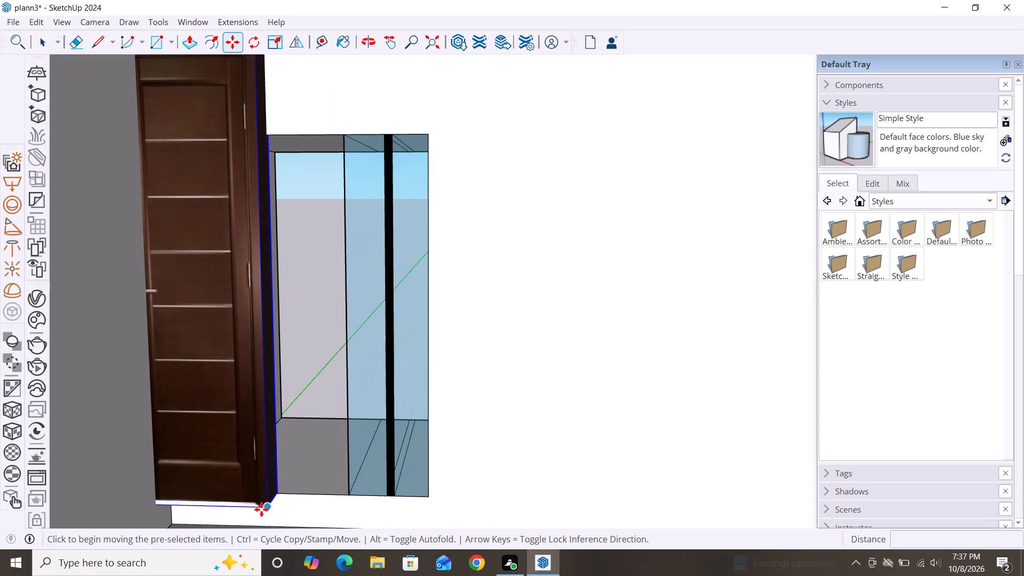
left_click_drag(268, 506, 351, 496)
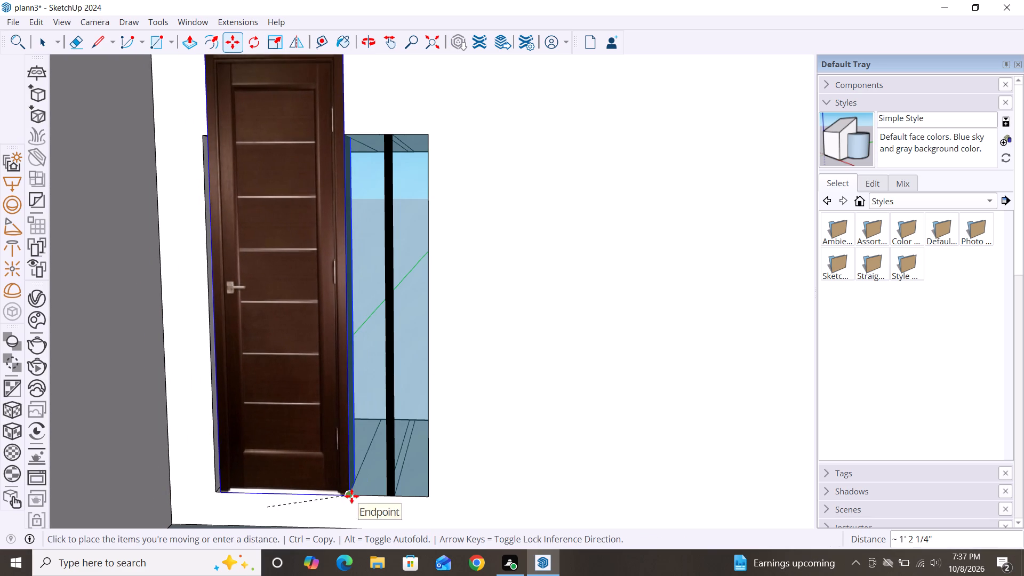
left_click_drag(351, 496, 347, 465)
scroll(347, 465, "up", 5)
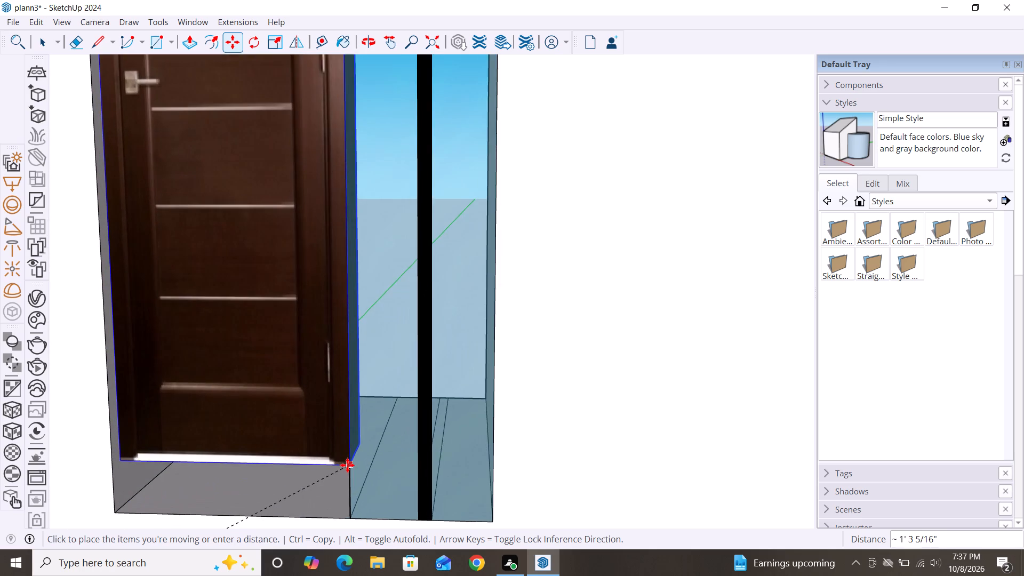
left_click_drag(347, 465, 378, 329)
scroll(347, 465, "up", 3)
scroll(405, 151, "down", 6)
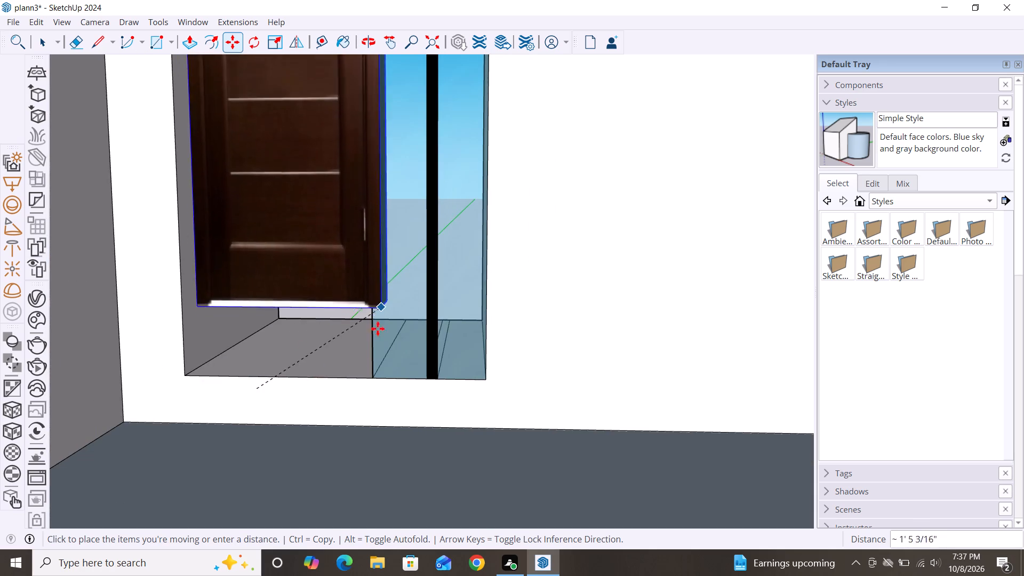
left_click_drag(378, 329, 373, 379)
scroll(409, 334, "down", 3)
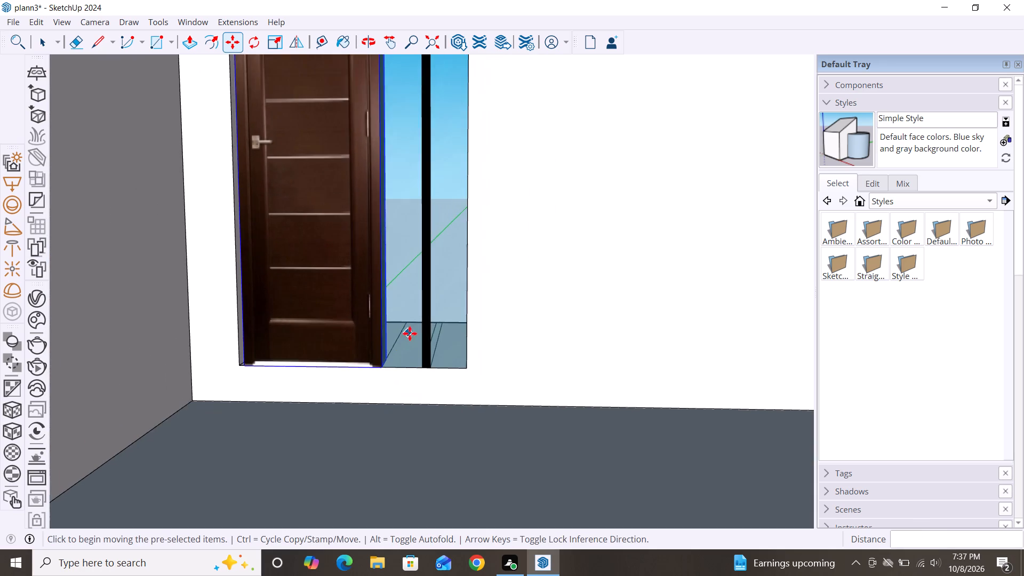
Scale the door from its handle-side edge by 1.00 along red and 1.32 along green.
scroll(410, 333, "down", 3)
scroll(307, 141, "up", 9)
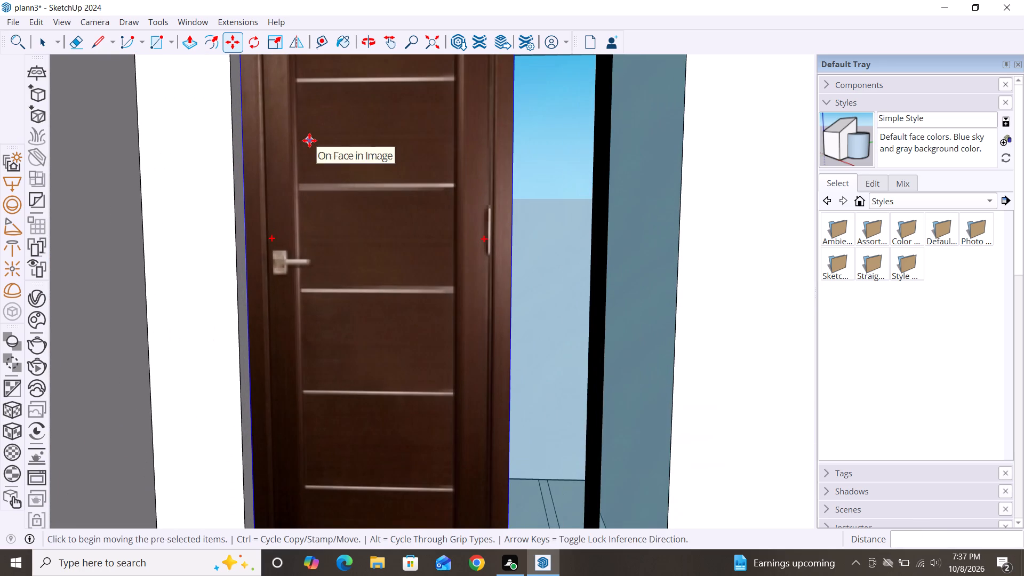
key("space")
left_click(317, 194)
key("s")
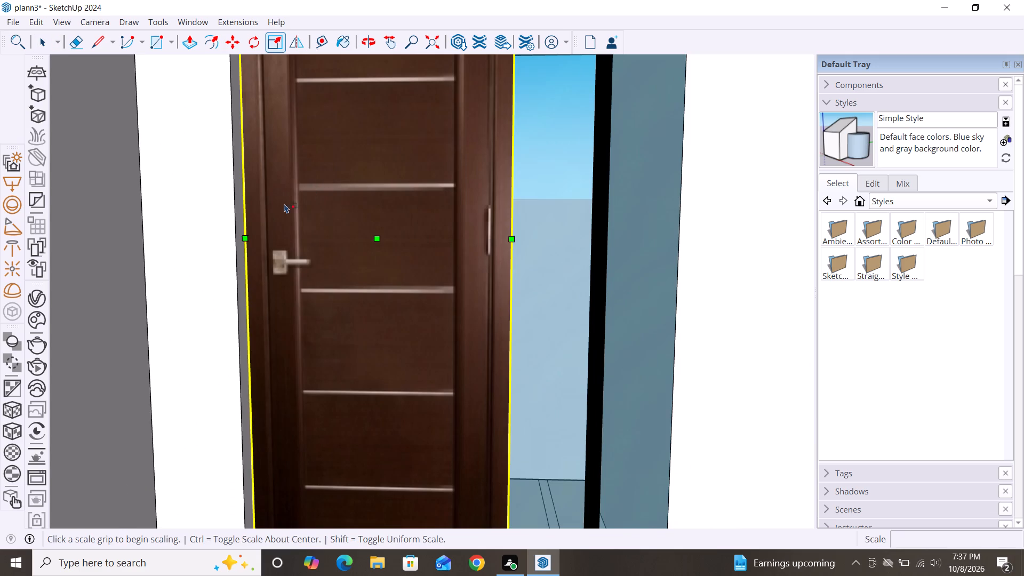
left_click(246, 241)
left_click(245, 240)
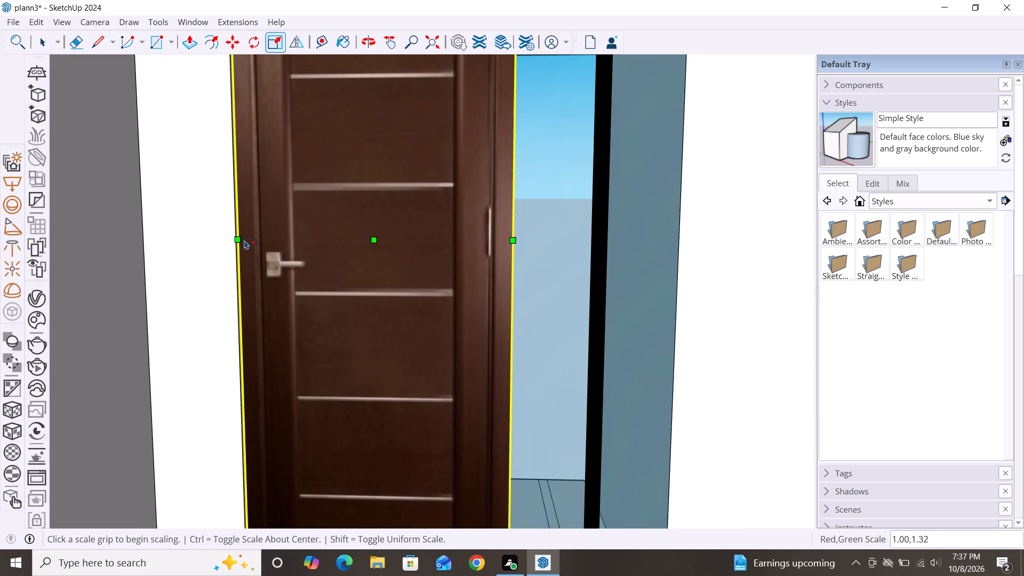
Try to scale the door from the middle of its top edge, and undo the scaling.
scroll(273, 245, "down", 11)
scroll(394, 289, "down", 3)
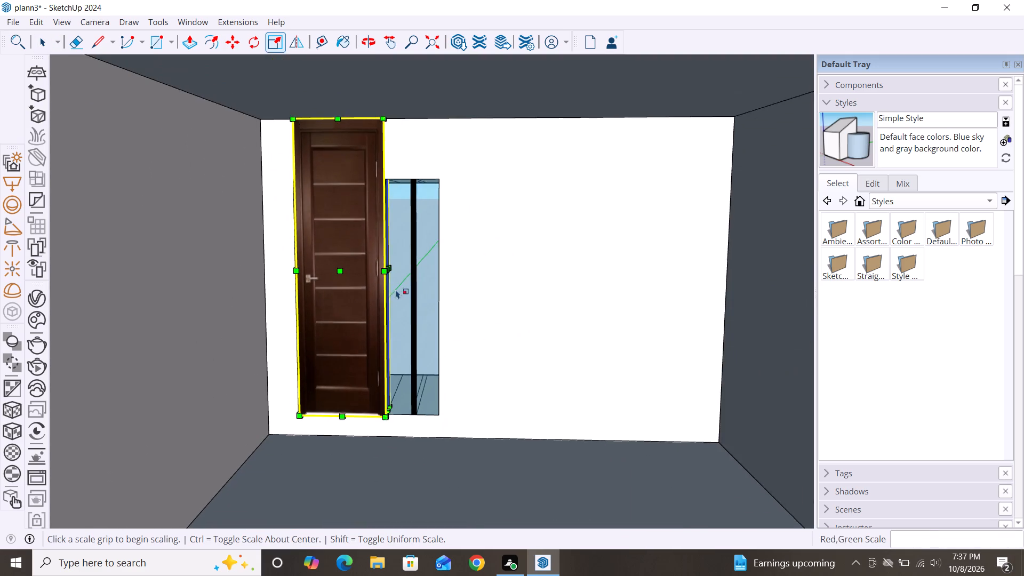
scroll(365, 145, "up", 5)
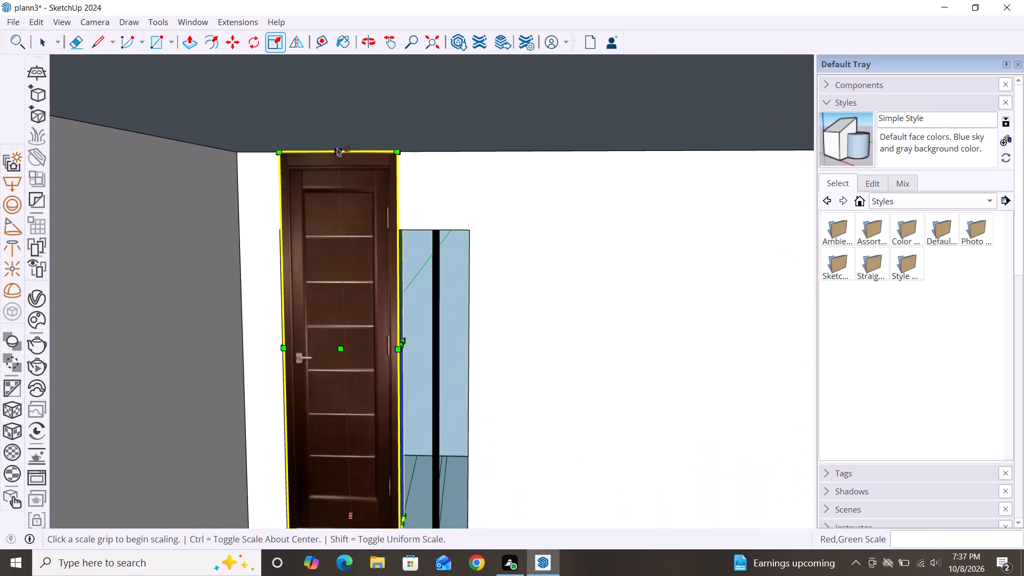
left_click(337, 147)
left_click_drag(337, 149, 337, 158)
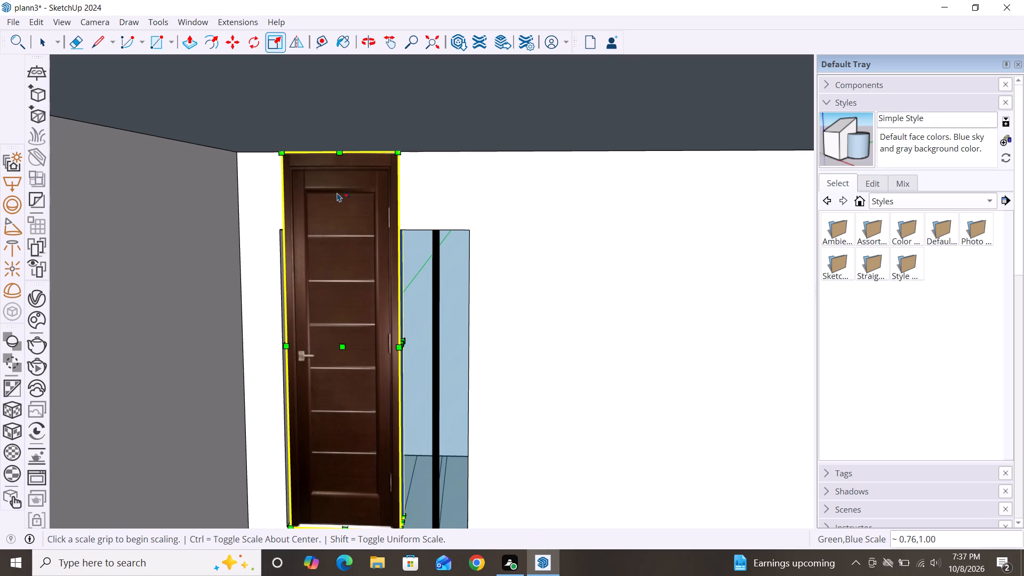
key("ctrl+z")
Scale the door down from its top edge to the upper edge of the opening, by about 0.76 green and 0.80 blue.
left_click_drag(341, 155, 344, 185)
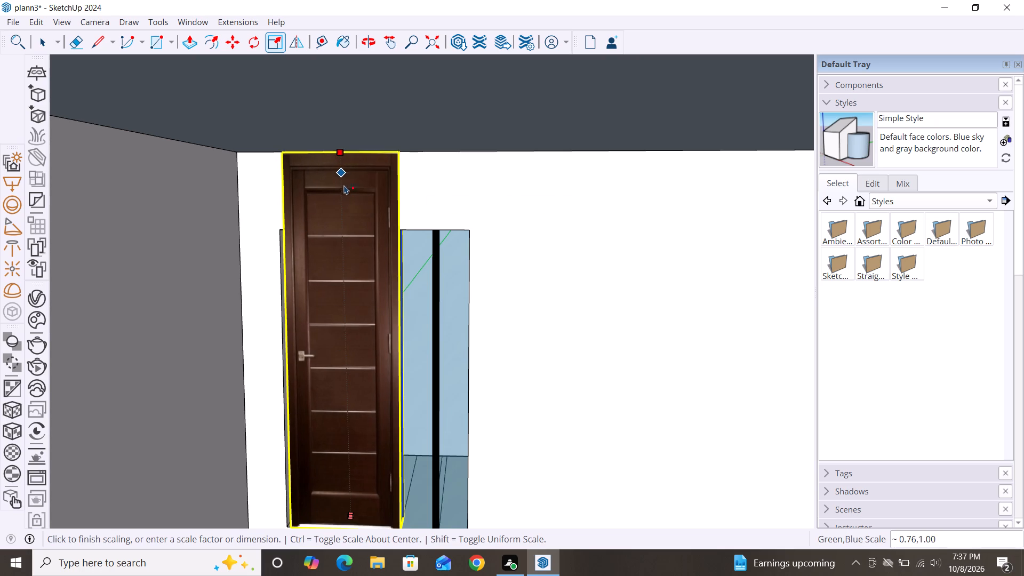
left_click_drag(344, 185, 333, 230)
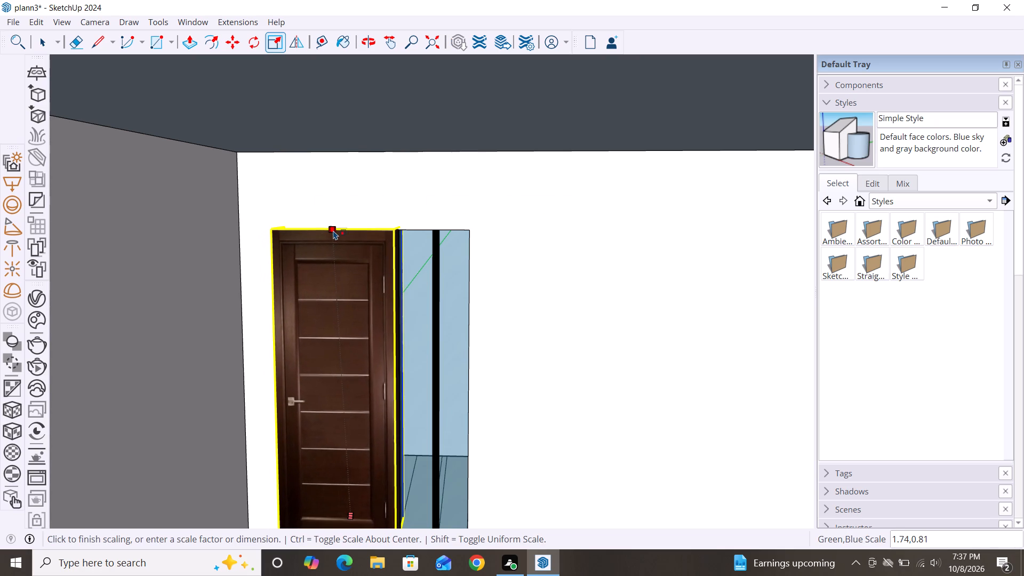
left_click_drag(333, 230, 329, 244)
scroll(337, 209, "up", 7)
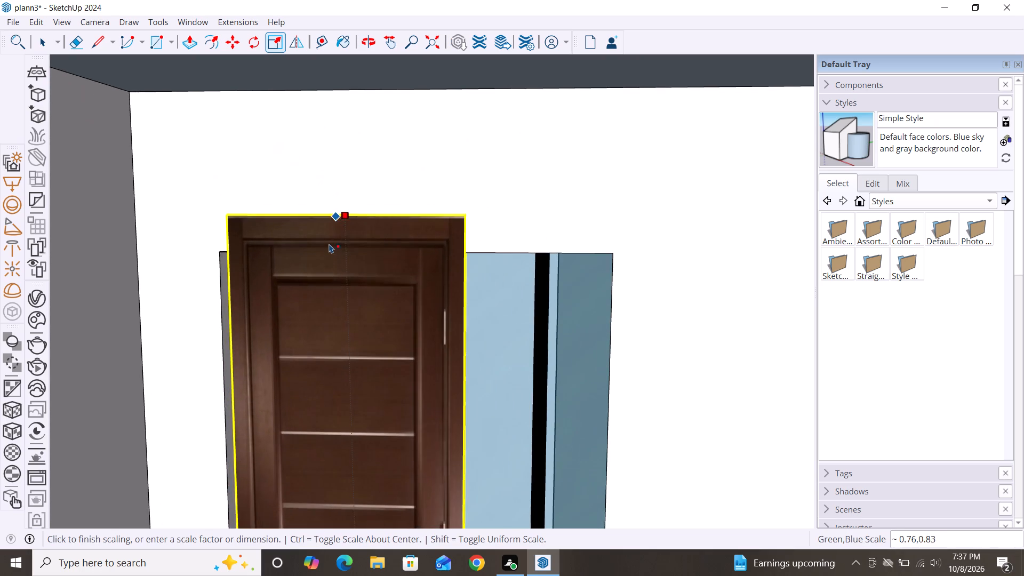
left_click_drag(329, 244, 344, 253)
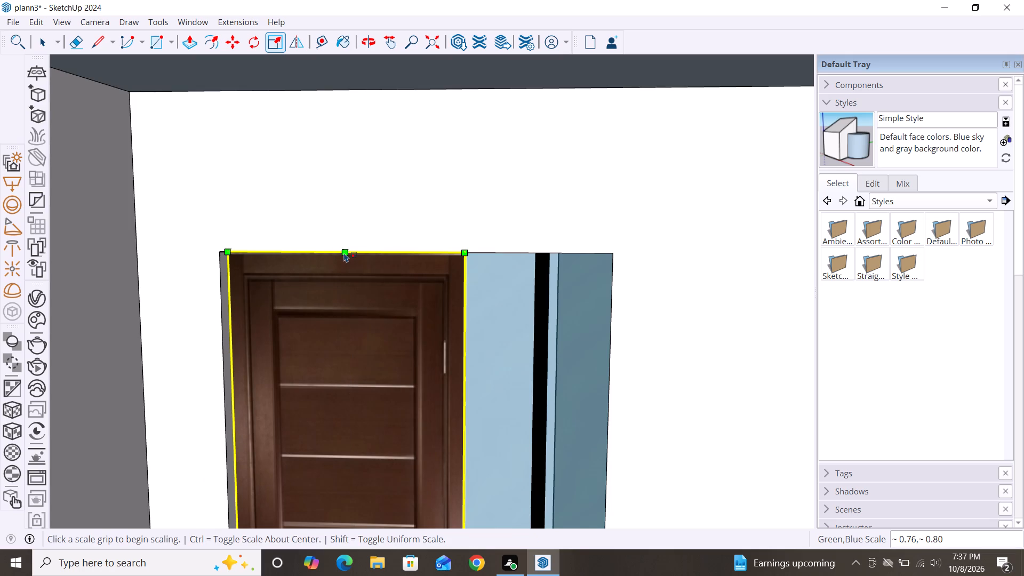
Scale the balcony door from its handle-side edge to the opening's side, by about 1.04 red and 1.00 green.
left_click(231, 255)
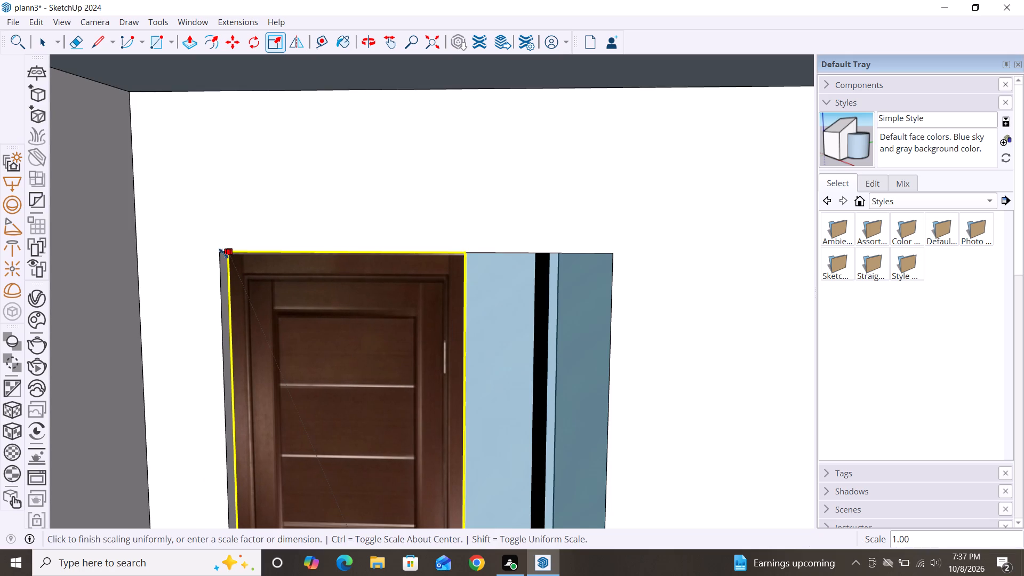
key("Escape")
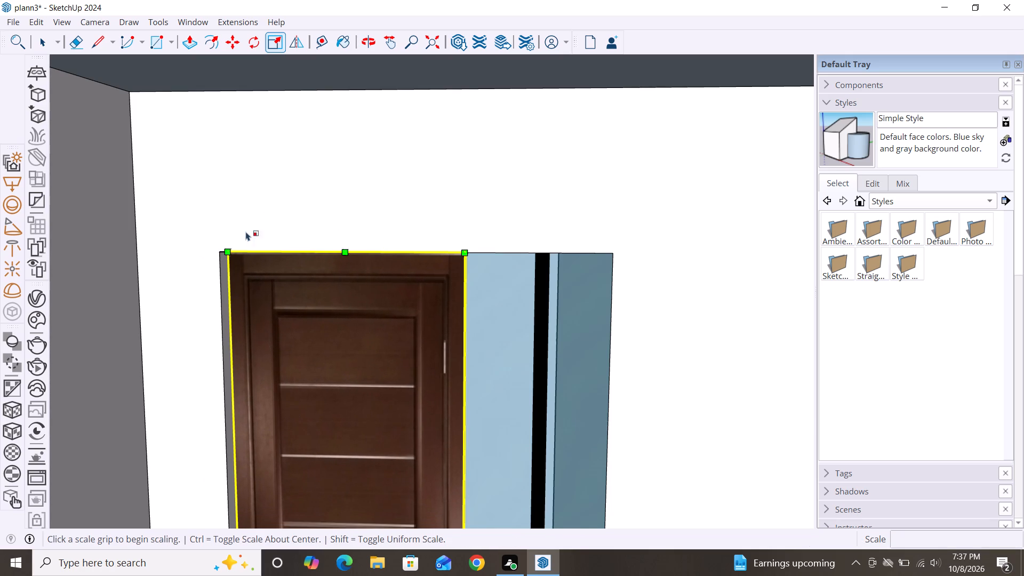
scroll(261, 212, "down", 8)
scroll(271, 378, "up", 5)
left_click(243, 372)
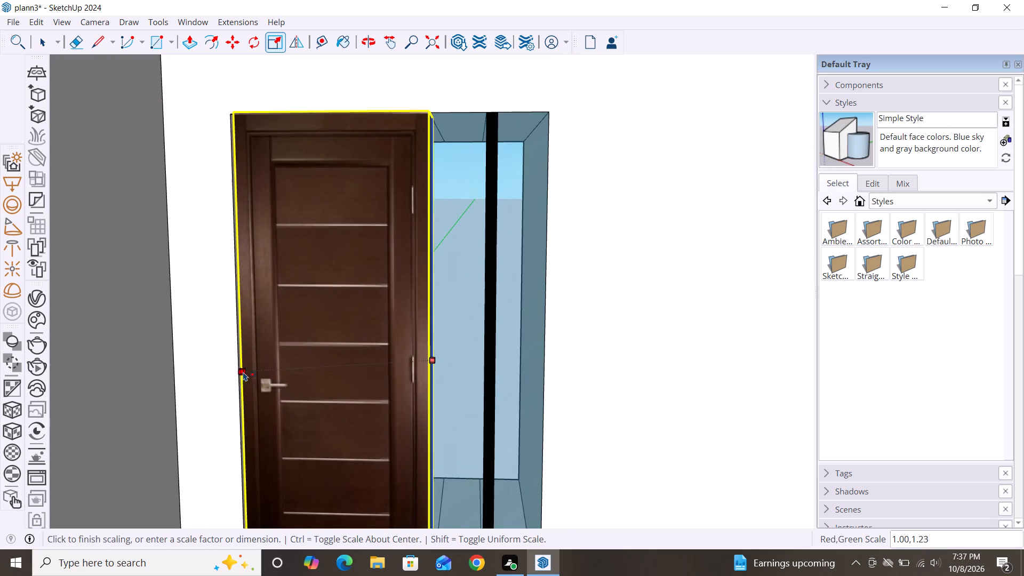
left_click(236, 346)
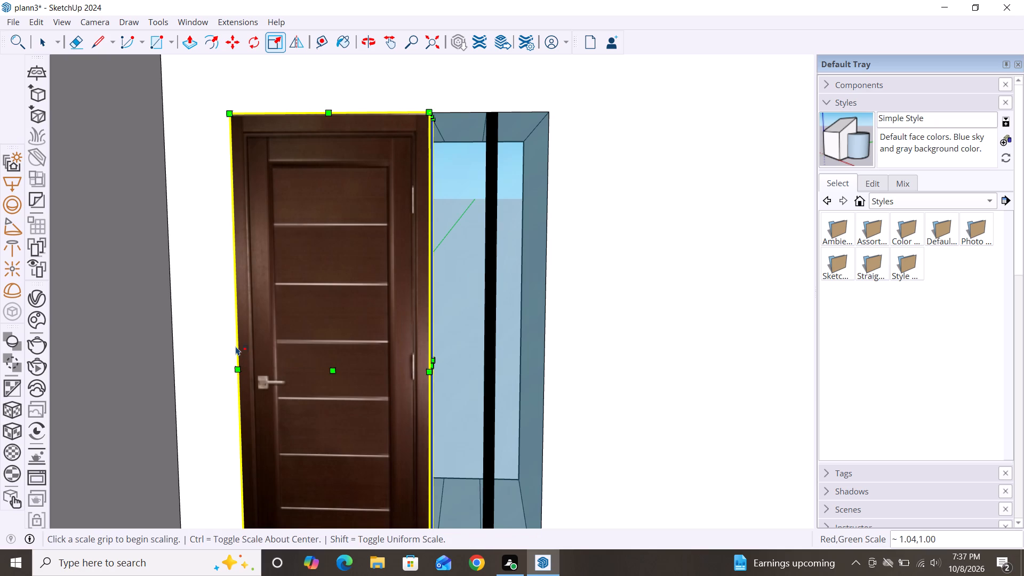
Copy the balcony door by its lower hinge-side corner to the bottom corner of the ground-floor door opening, nearest the wooden window.
scroll(284, 284, "down", 14)
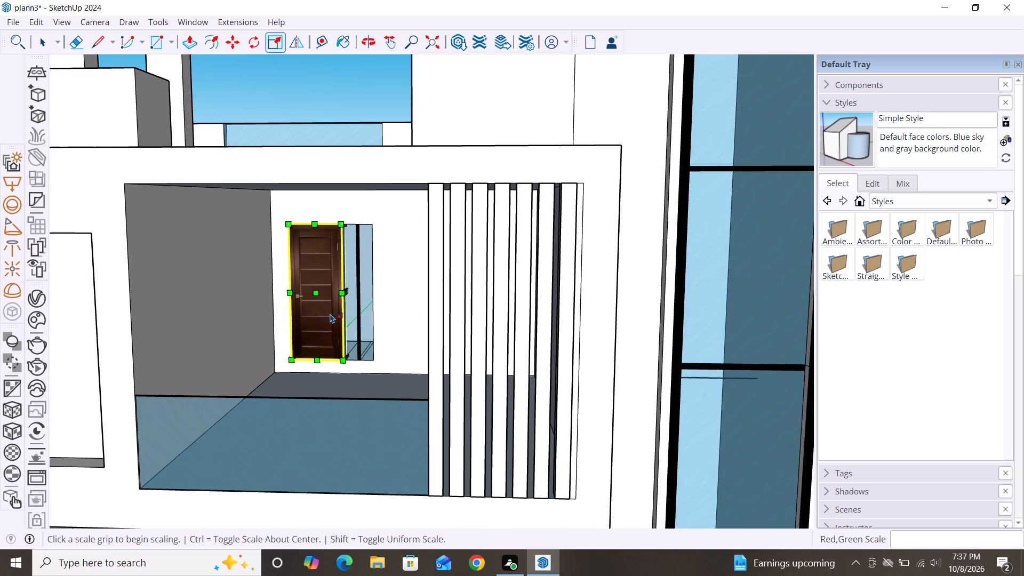
key("space")
left_click(330, 314)
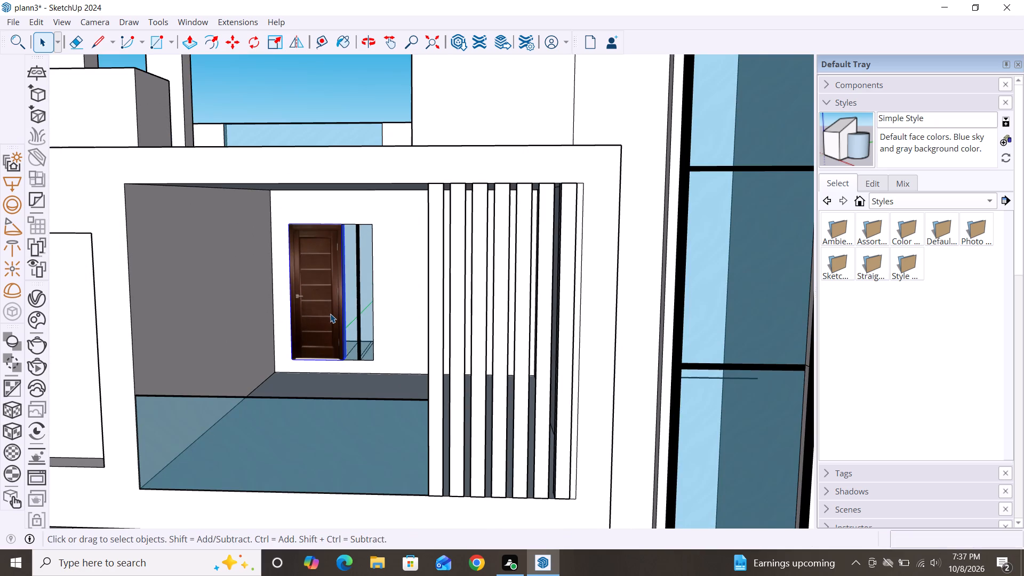
key("m")
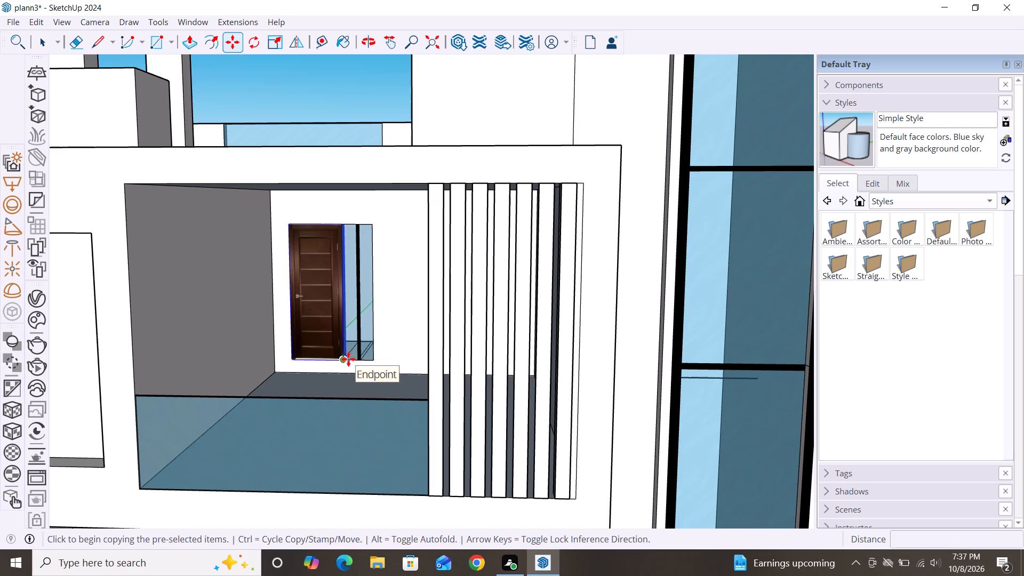
left_click(344, 360)
scroll(438, 271, "down", 7)
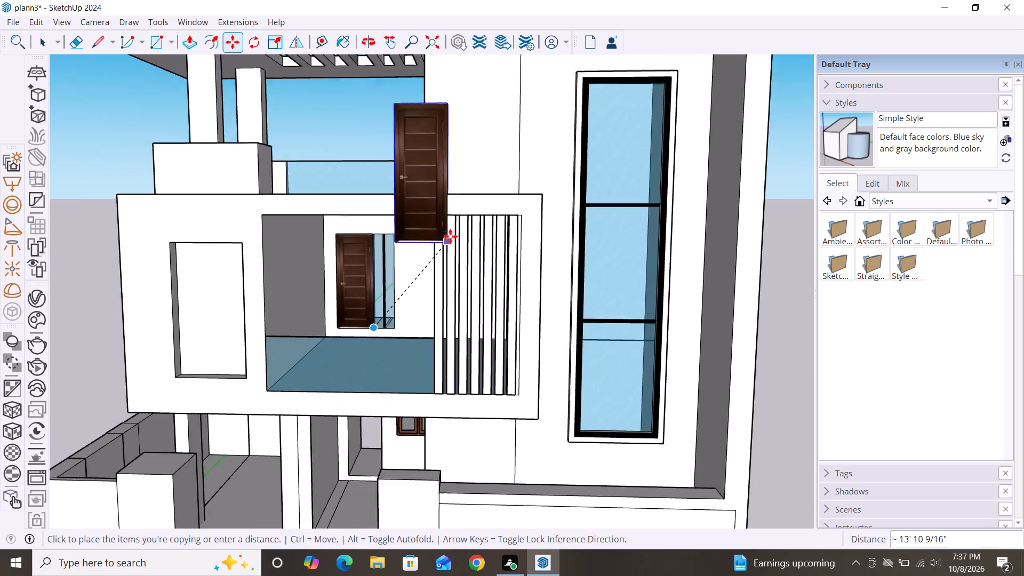
scroll(450, 236, "down", 7)
scroll(406, 358, "up", 3)
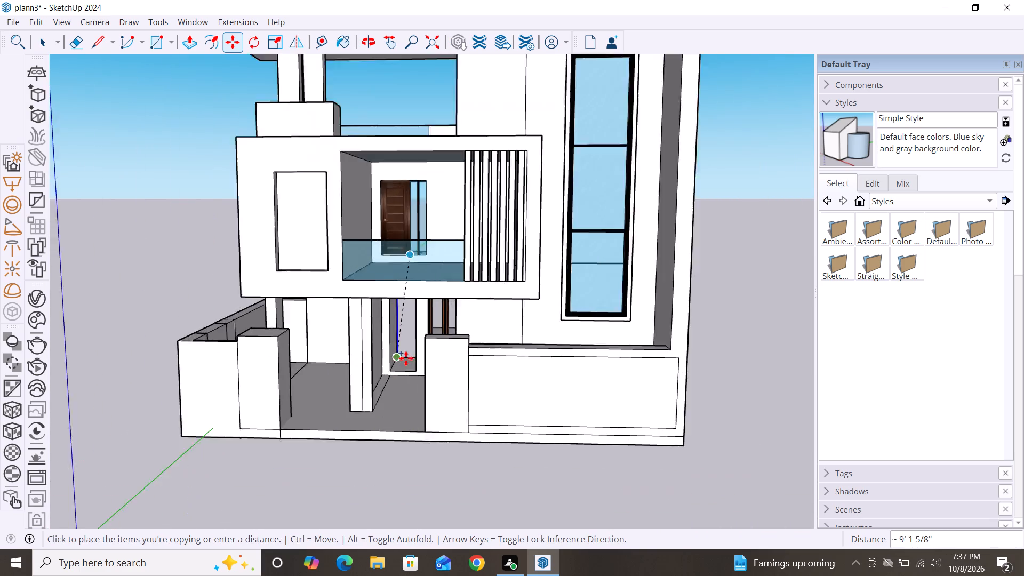
scroll(406, 358, "up", 13)
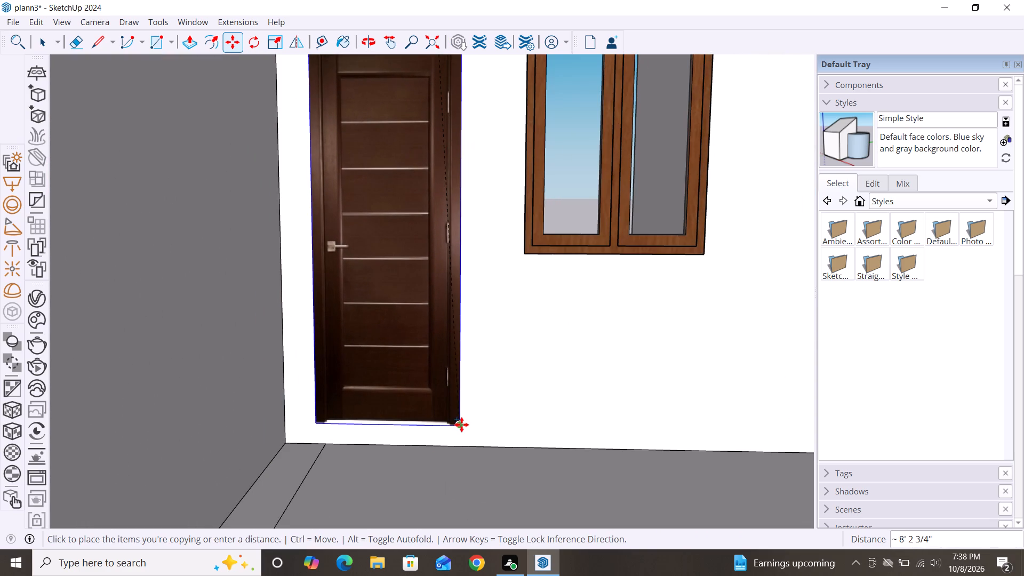
left_click(461, 425)
Scale the copied door from its handle-side edge to the opening's side, by about 0.93 red and 1.00 green.
scroll(462, 451, "down", 4)
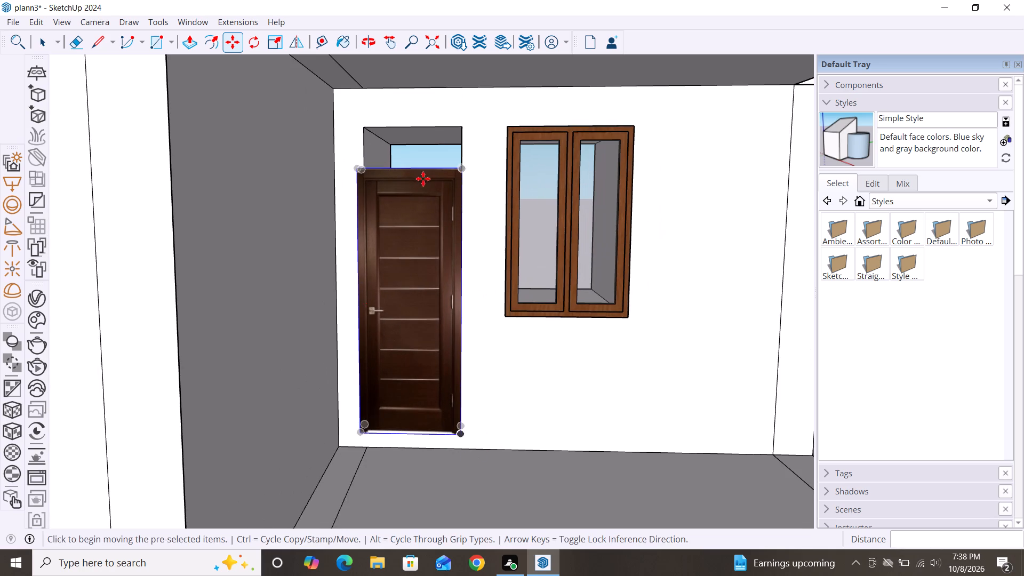
scroll(398, 193, "up", 9)
key("s")
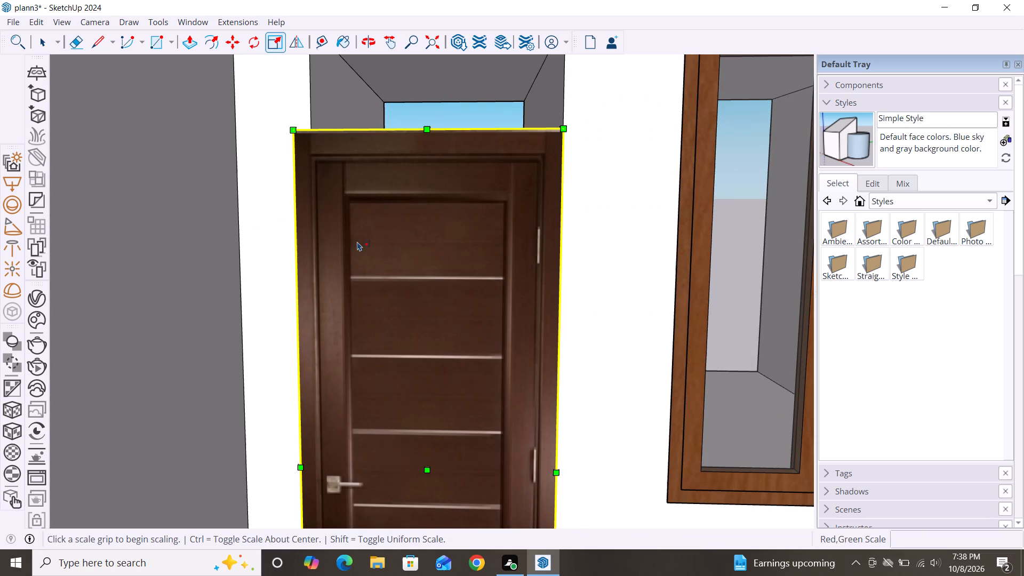
left_click_drag(302, 467, 327, 461)
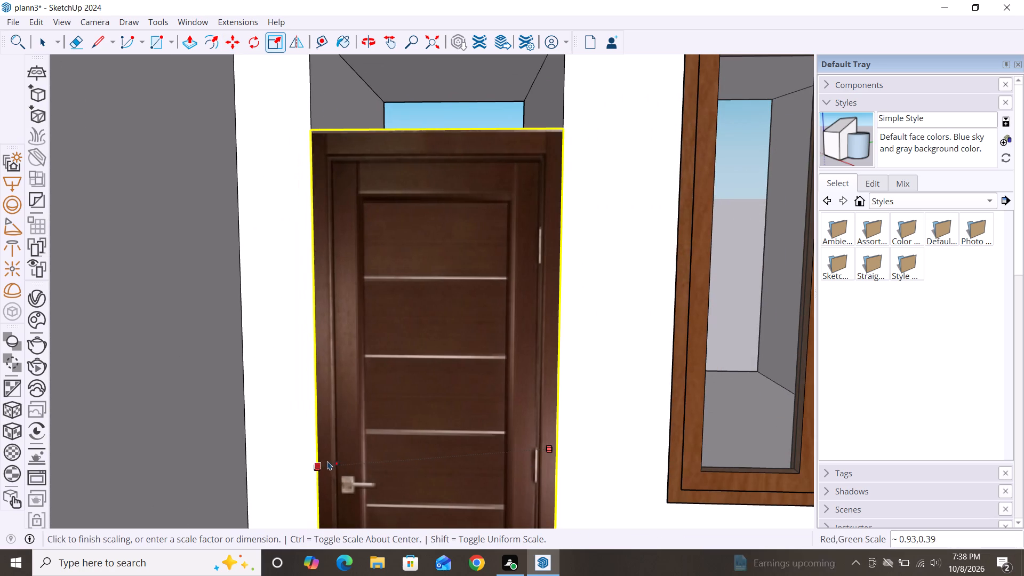
left_click_drag(327, 461, 319, 461)
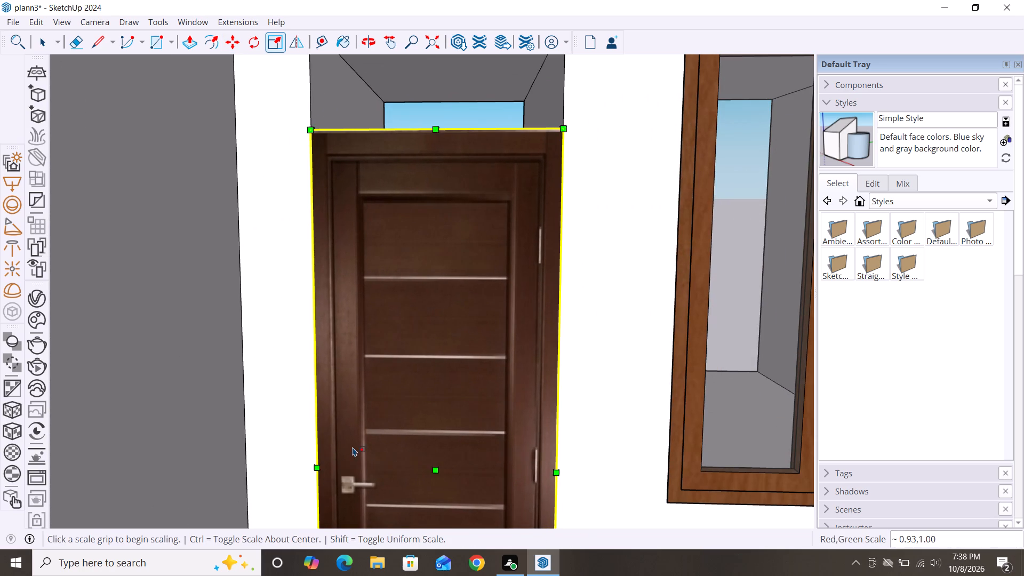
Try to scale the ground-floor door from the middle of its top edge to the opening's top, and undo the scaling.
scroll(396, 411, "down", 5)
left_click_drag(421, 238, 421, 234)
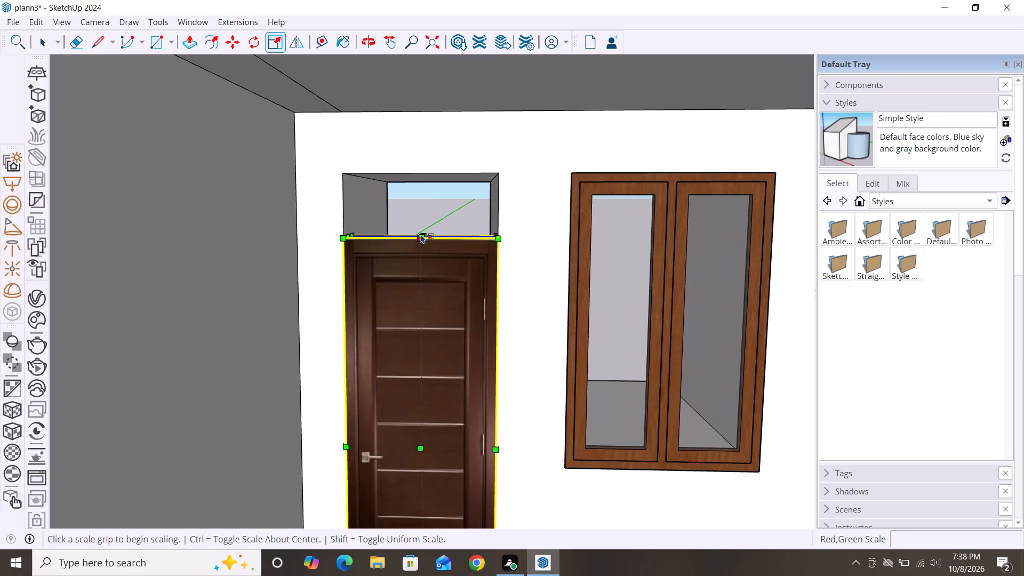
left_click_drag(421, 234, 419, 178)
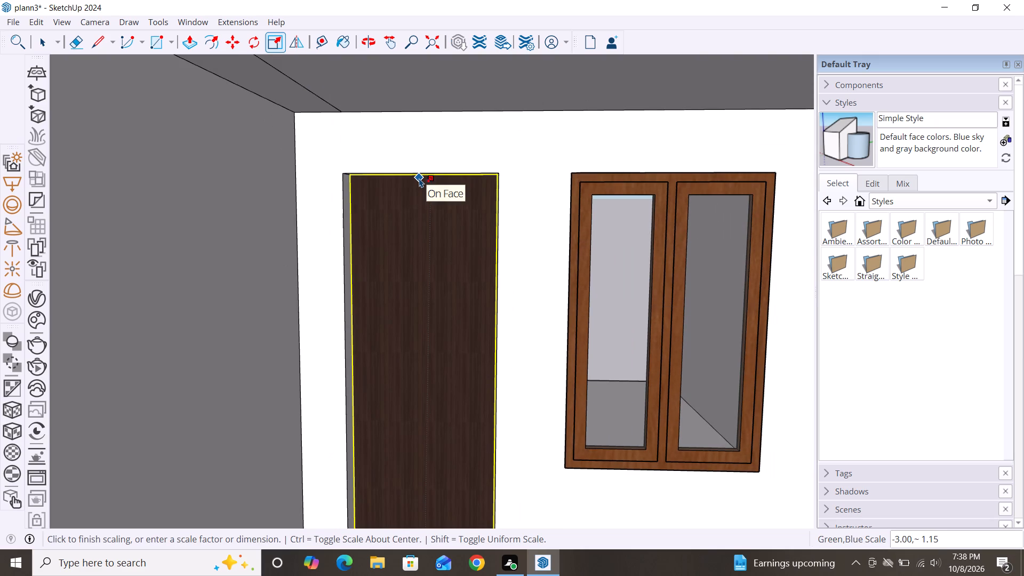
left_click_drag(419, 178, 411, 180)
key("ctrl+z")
Scale the ground-floor door up from its top middle to the upper edge of the opening, and deselect it.
left_click_drag(426, 238, 430, 176)
left_click(430, 176)
scroll(427, 204, "down", 3)
scroll(394, 162, "down", 5)
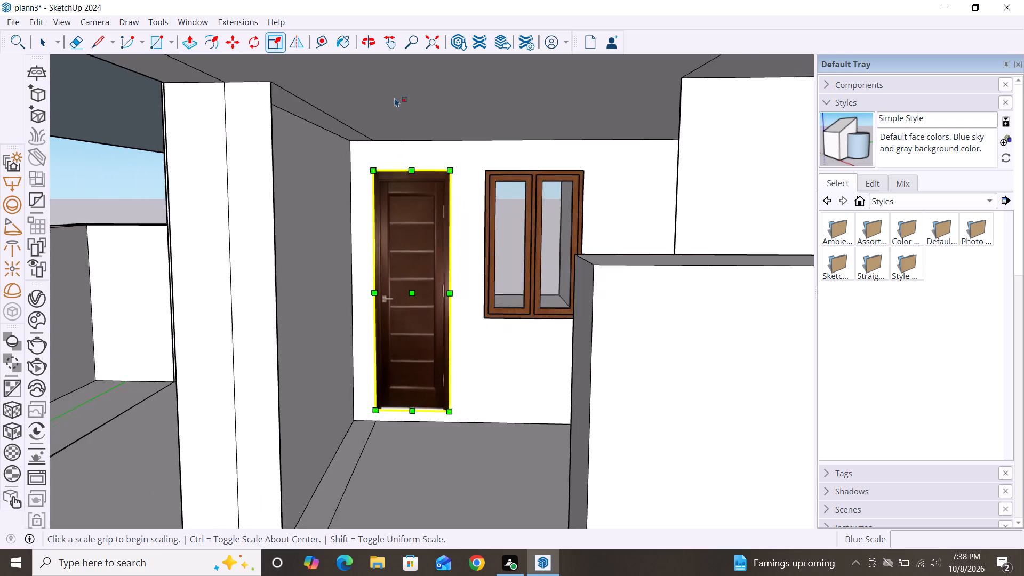
scroll(395, 98, "down", 11)
scroll(382, 170, "down", 4)
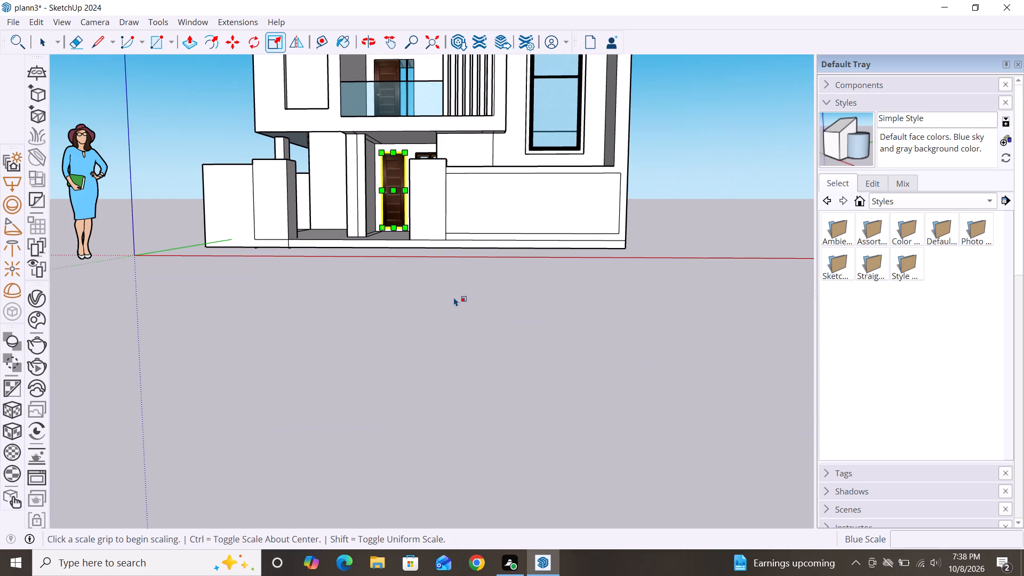
key("space")
left_click(454, 325)
Delete the short vertical edges above and below the rectangular panel outline on the front boundary wall, beside the gate pillar.
scroll(454, 325, "down", 3)
scroll(498, 319, "down", 3)
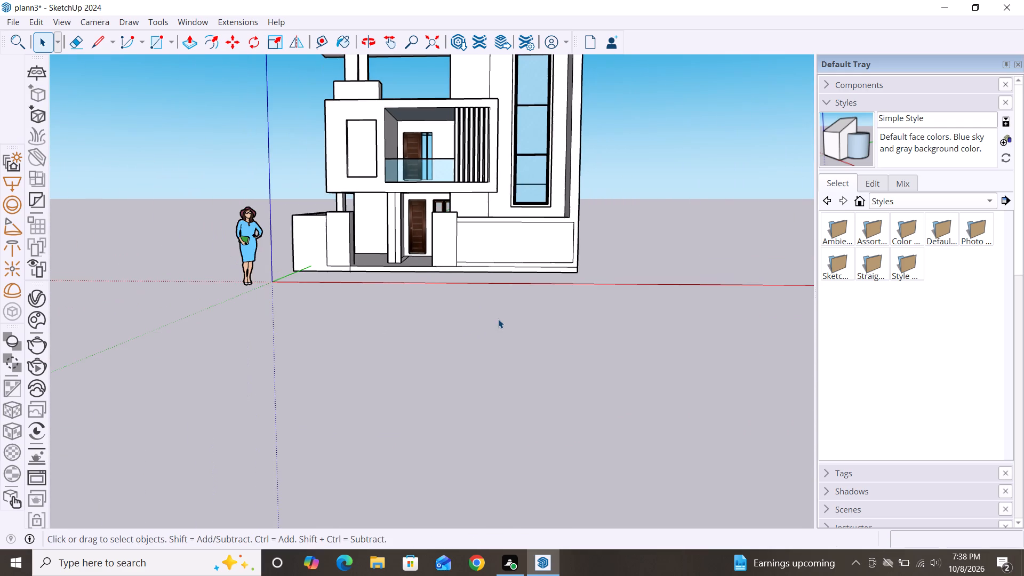
scroll(389, 143, "up", 6)
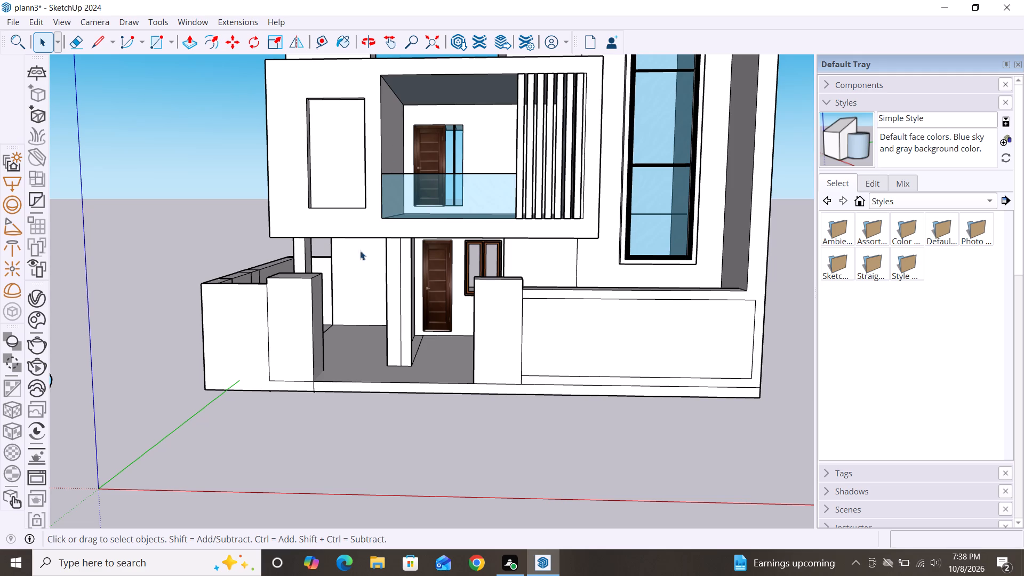
scroll(364, 329, "down", 3)
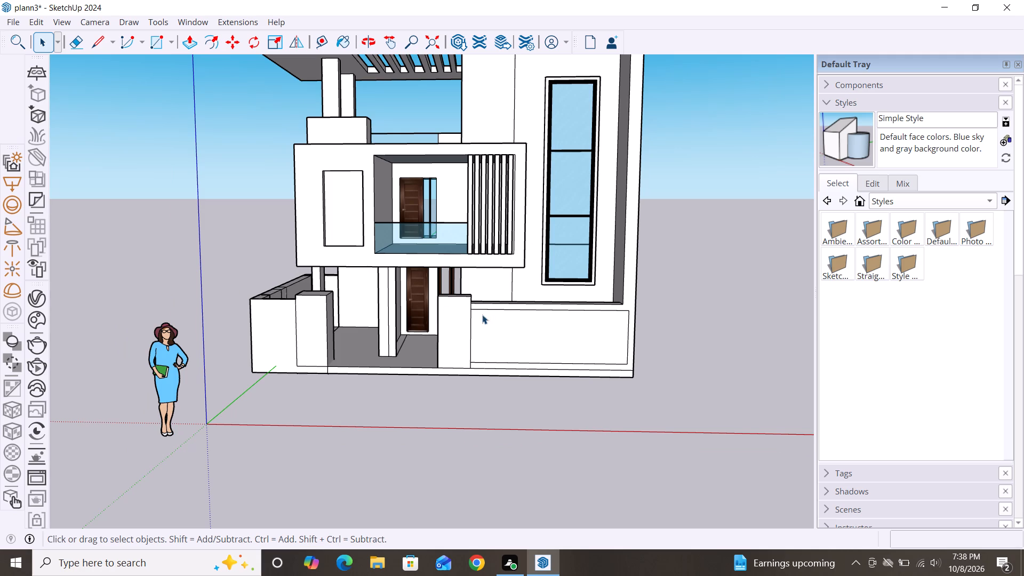
scroll(478, 310, "up", 15)
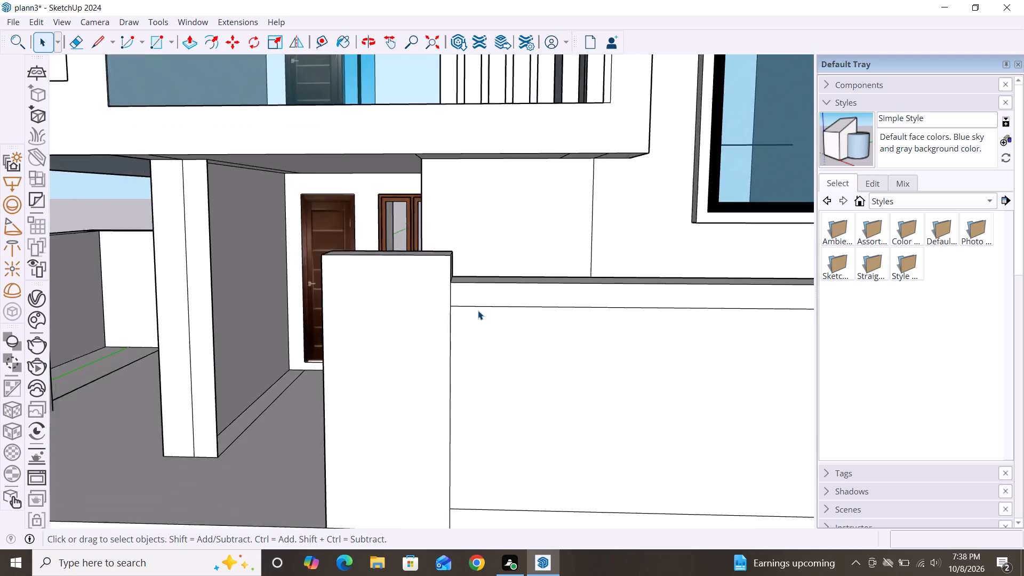
scroll(478, 310, "up", 1)
left_click(440, 297)
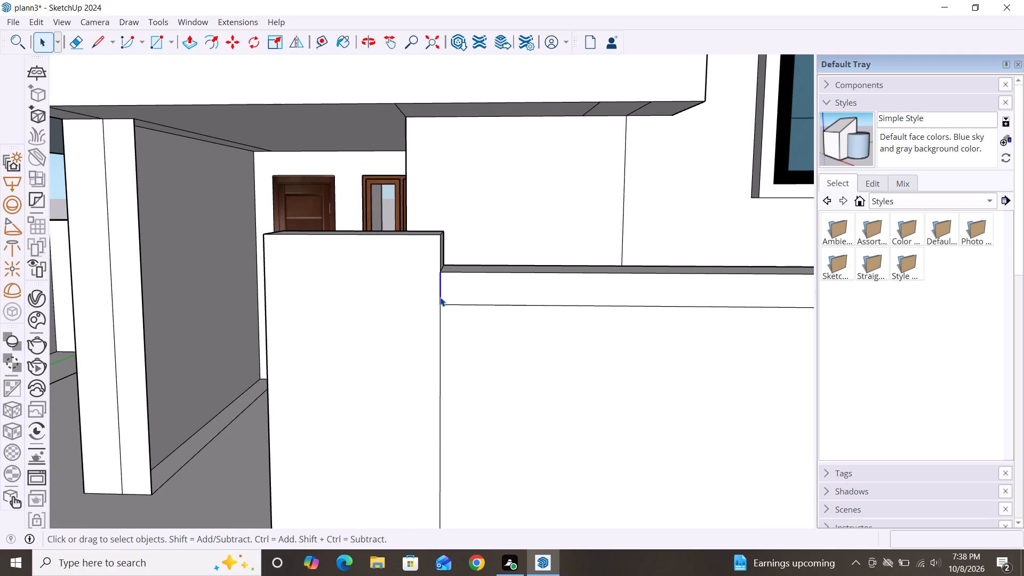
key("Delete")
scroll(462, 206, "down", 8)
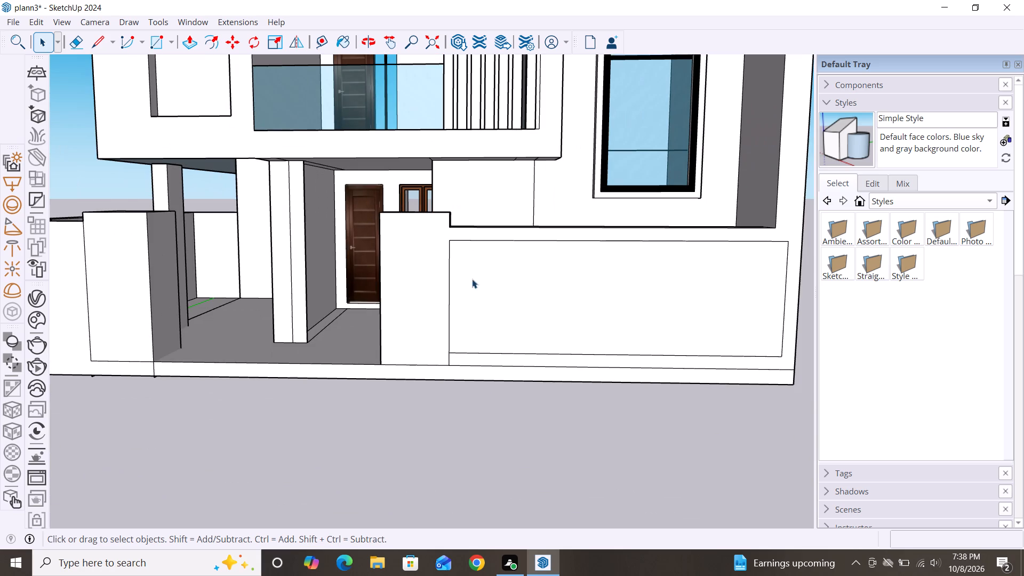
scroll(460, 372, "up", 10)
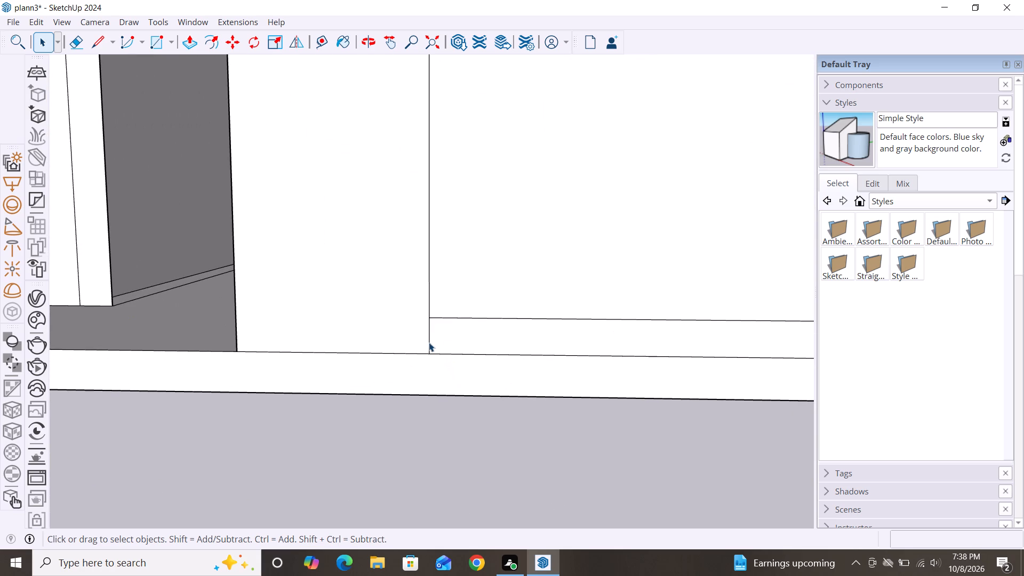
left_click(429, 341)
key("Delete")
Examine the front facade, its fitted doors and windows, and the boundary wall from an orbited, wider view.
scroll(326, 360, "down", 6)
scroll(429, 329, "down", 7)
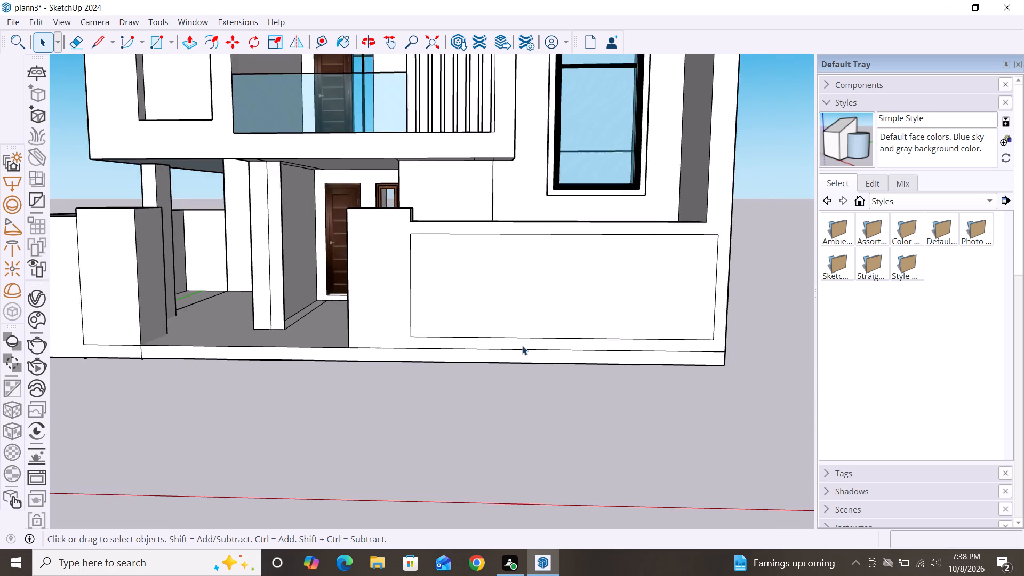
scroll(522, 346, "down", 4)
middle_click_drag(470, 381, 539, 375)
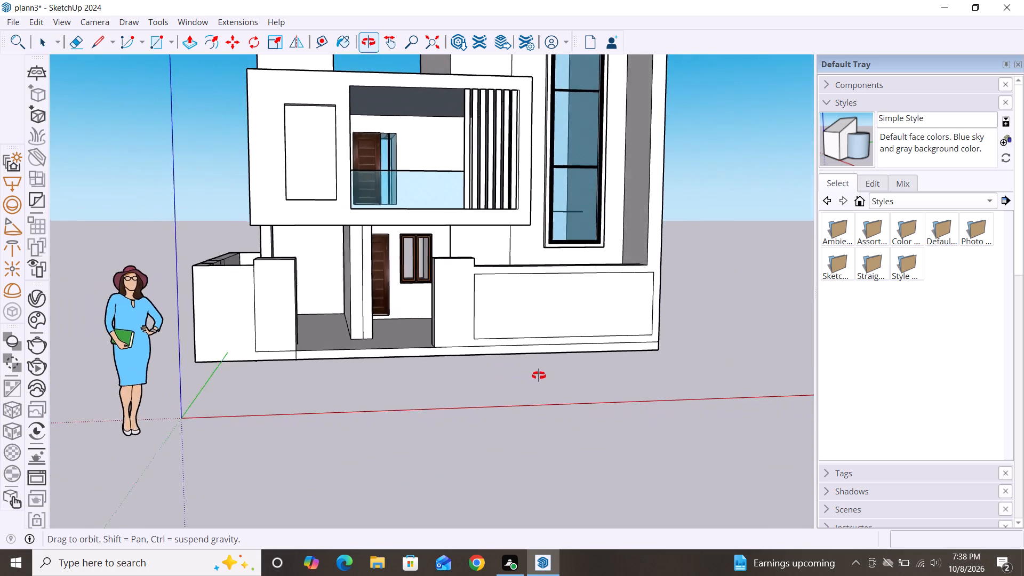
middle_click_drag(539, 375, 540, 377)
scroll(494, 355, "down", 1)
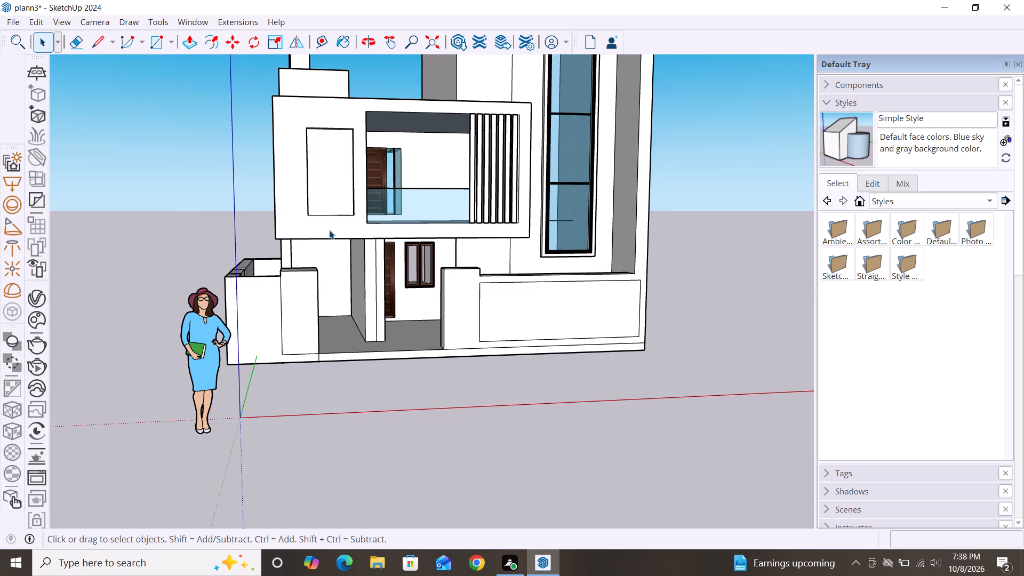
scroll(318, 206, "up", 3)
scroll(318, 206, "down", 2)
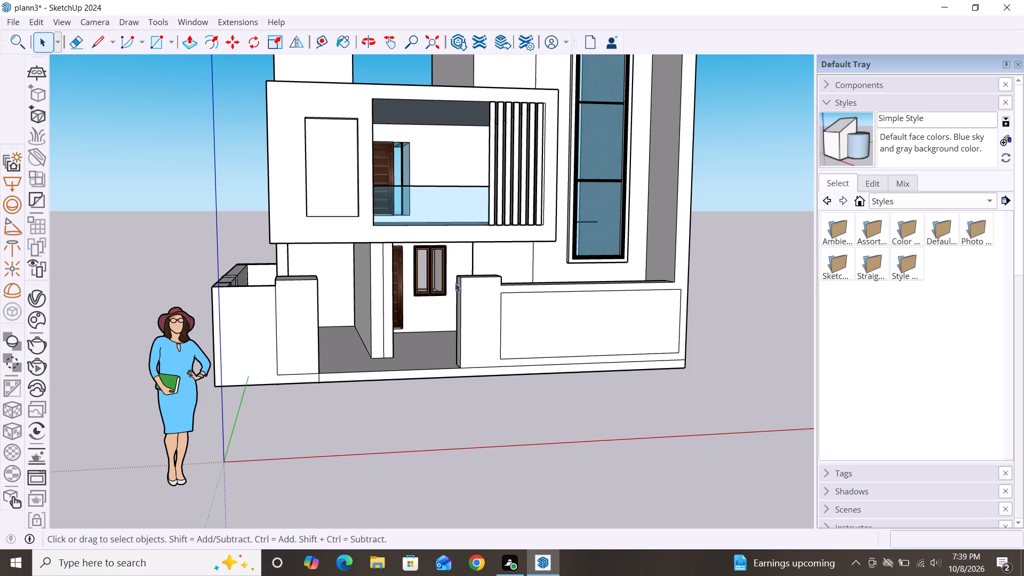
Switch to Chrome, search Google for "3dwarehouse sketchup" and open the 3D Warehouse site.
left_click(478, 561)
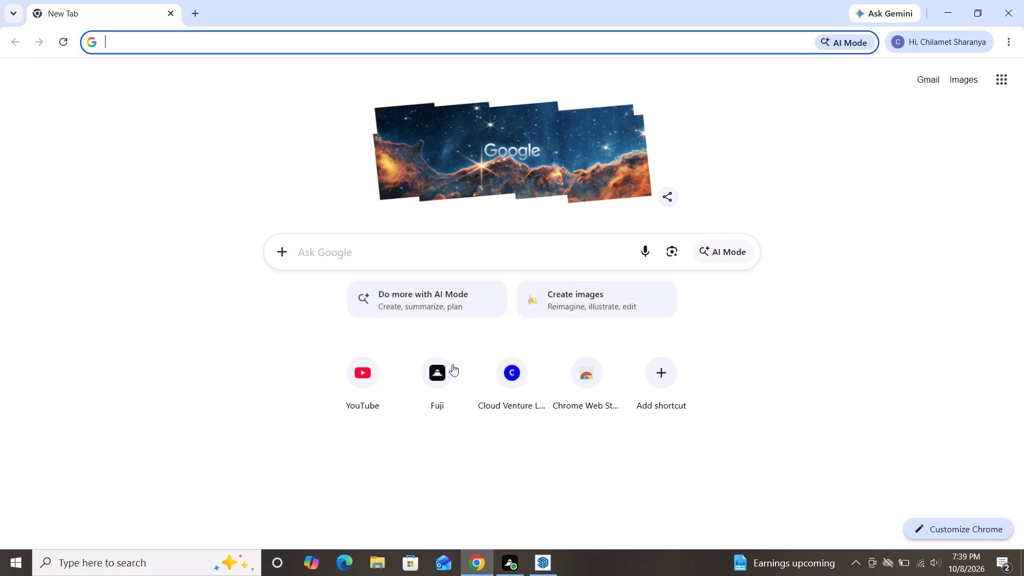
left_click(464, 267)
left_click(423, 315)
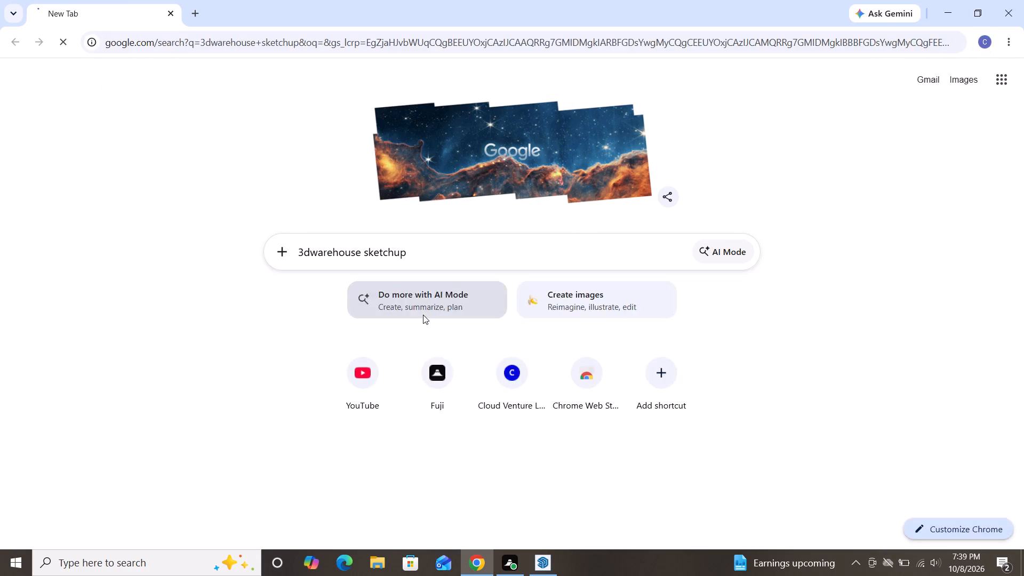
left_click(210, 208)
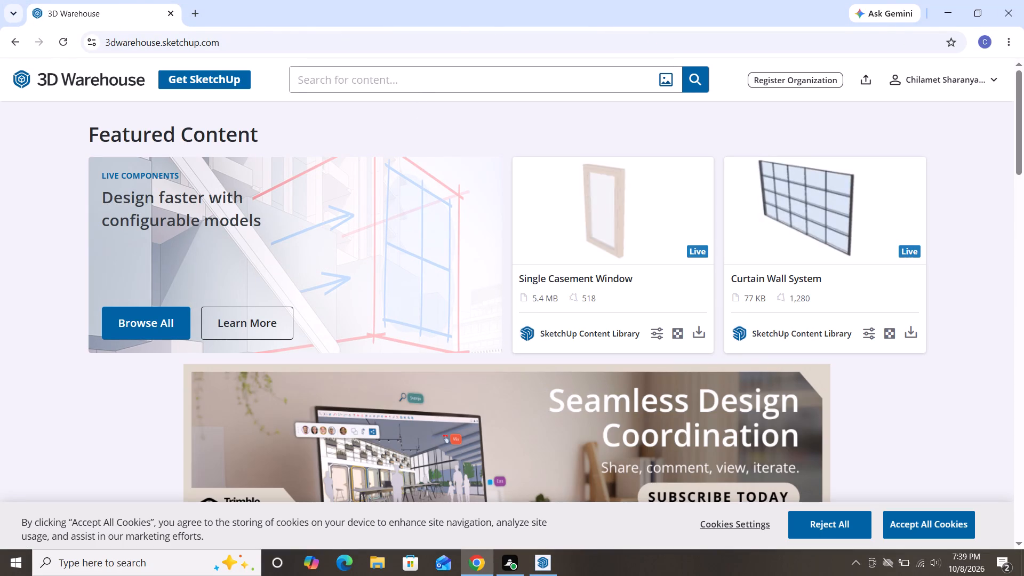
Search 3D Warehouse for "lettering".
left_click(426, 80)
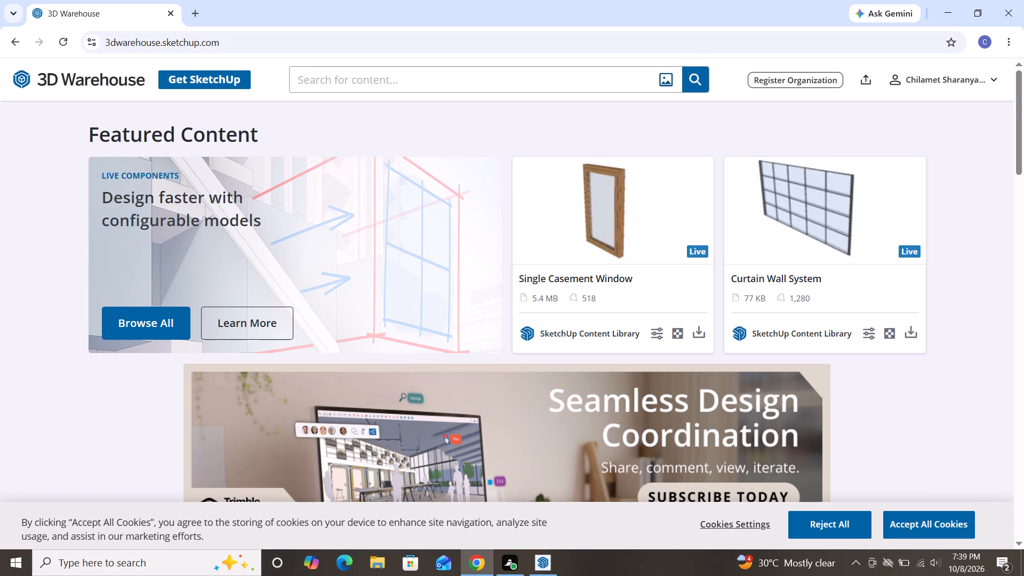
type("lett")
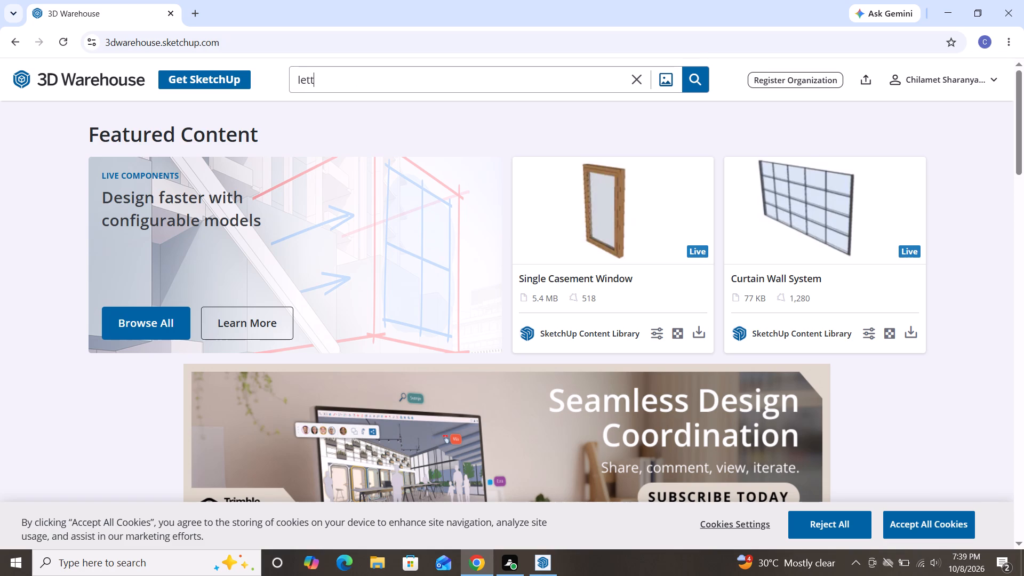
type("ering")
key("Return")
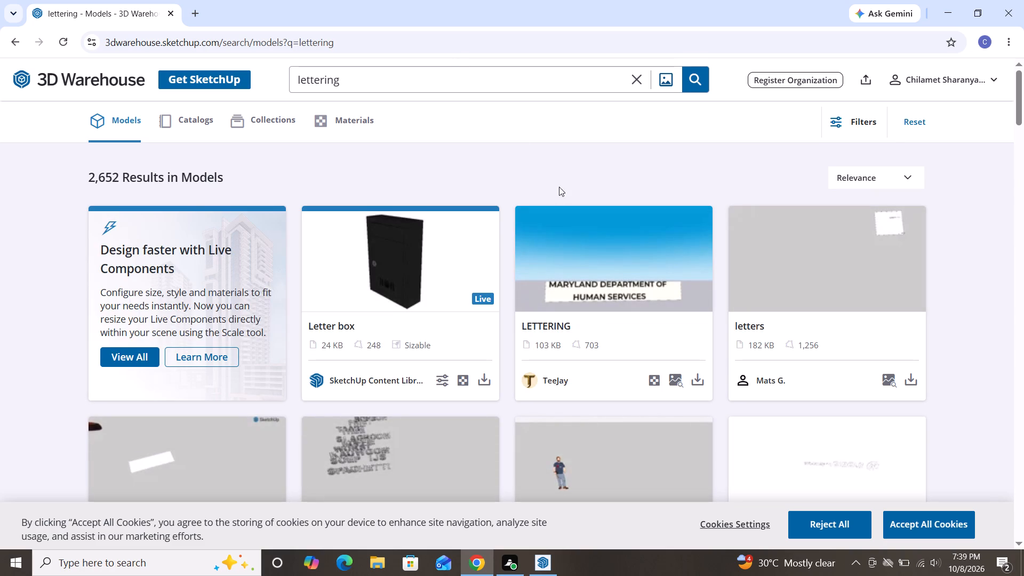
Look through the lettering model results down to the end of the list for a suitable letter component.
scroll(572, 363, "down", 8)
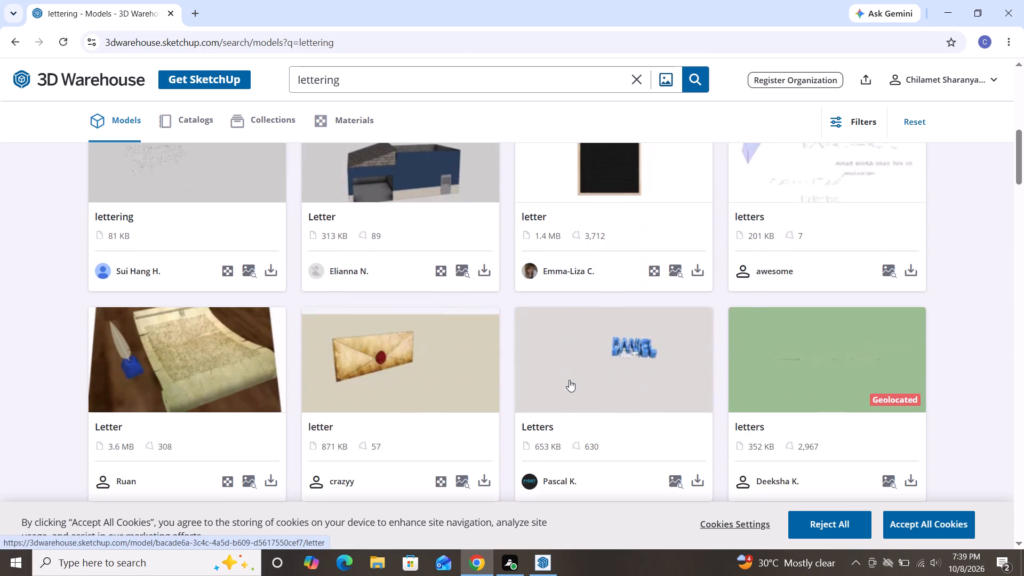
scroll(569, 382, "down", 4)
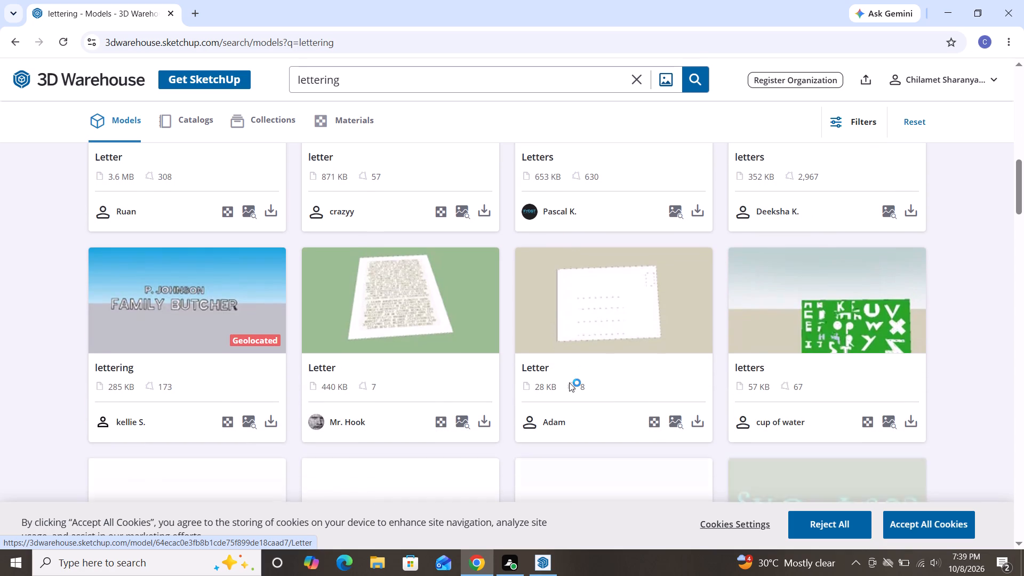
scroll(569, 382, "down", 4)
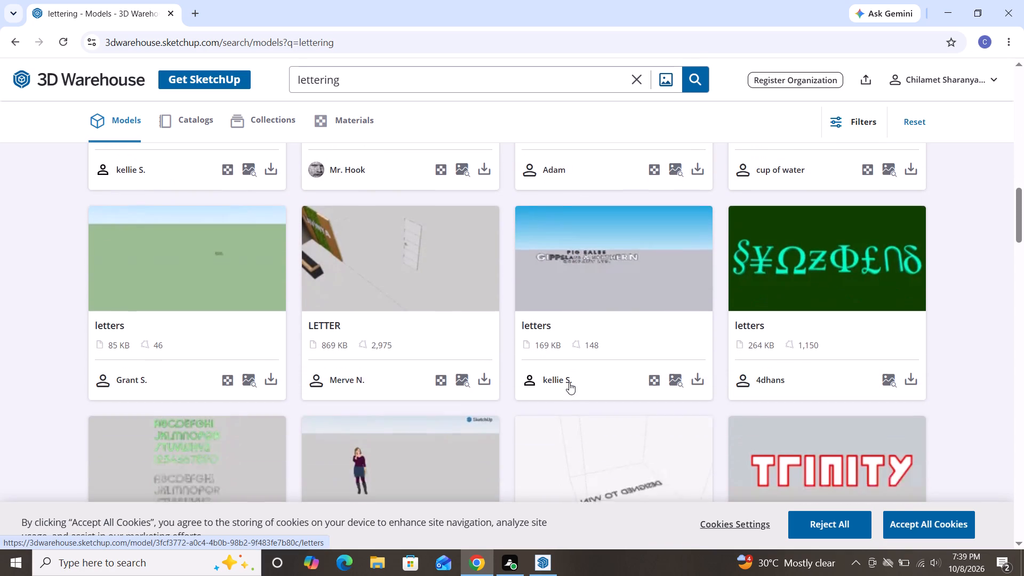
scroll(501, 366, "down", 2)
scroll(439, 367, "down", 2)
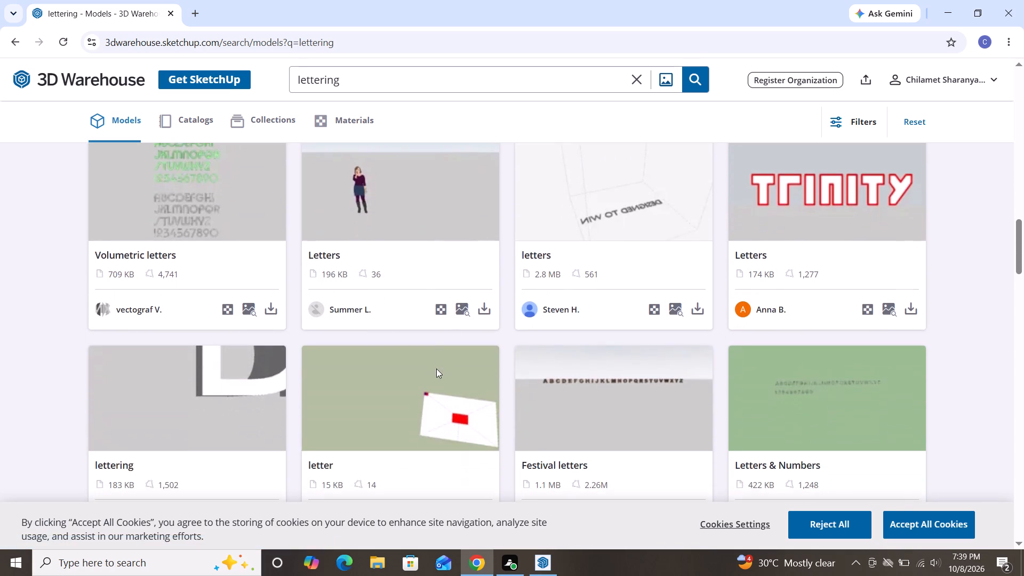
scroll(436, 370, "down", 4)
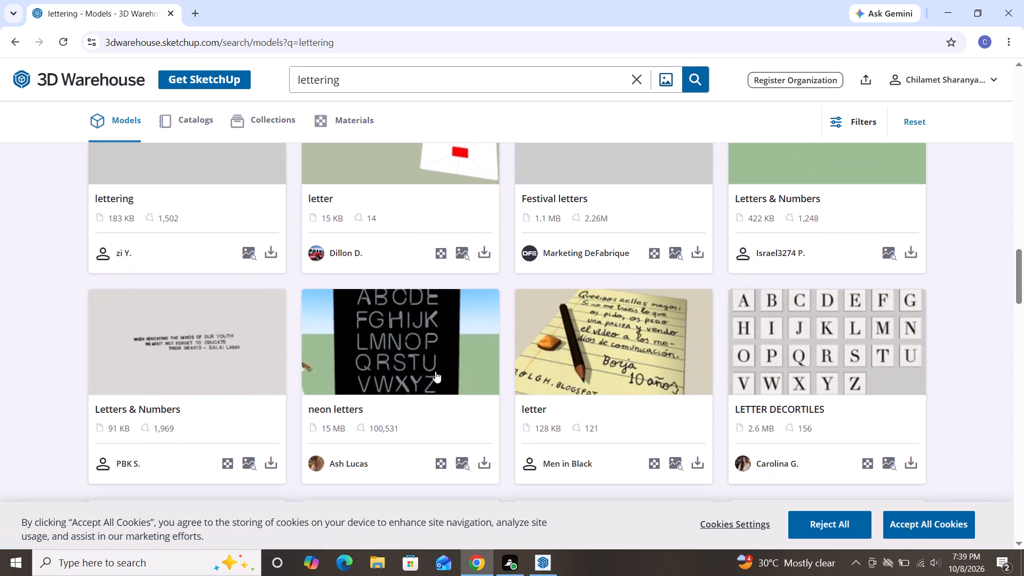
scroll(435, 371, "down", 9)
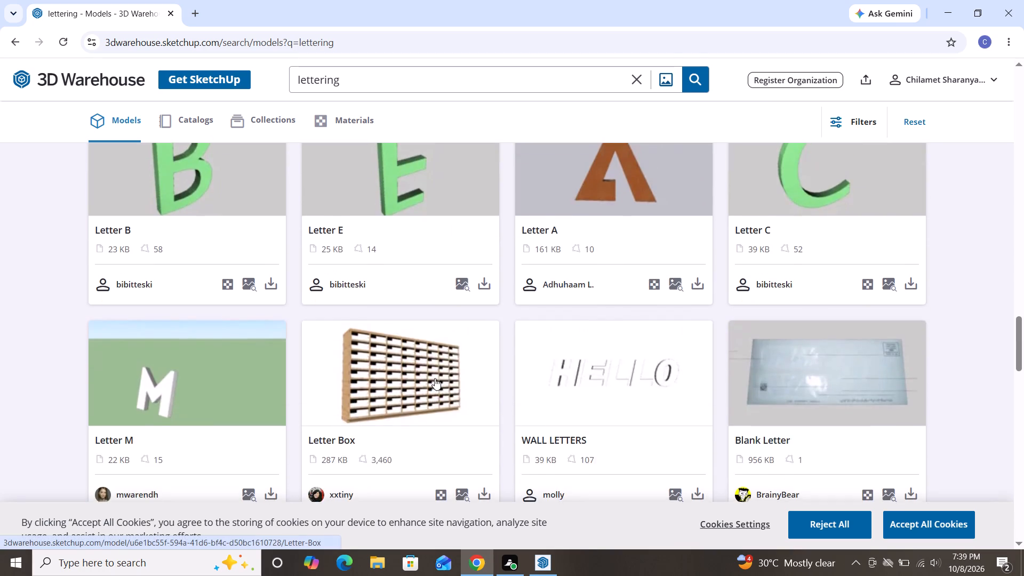
scroll(435, 378, "down", 8)
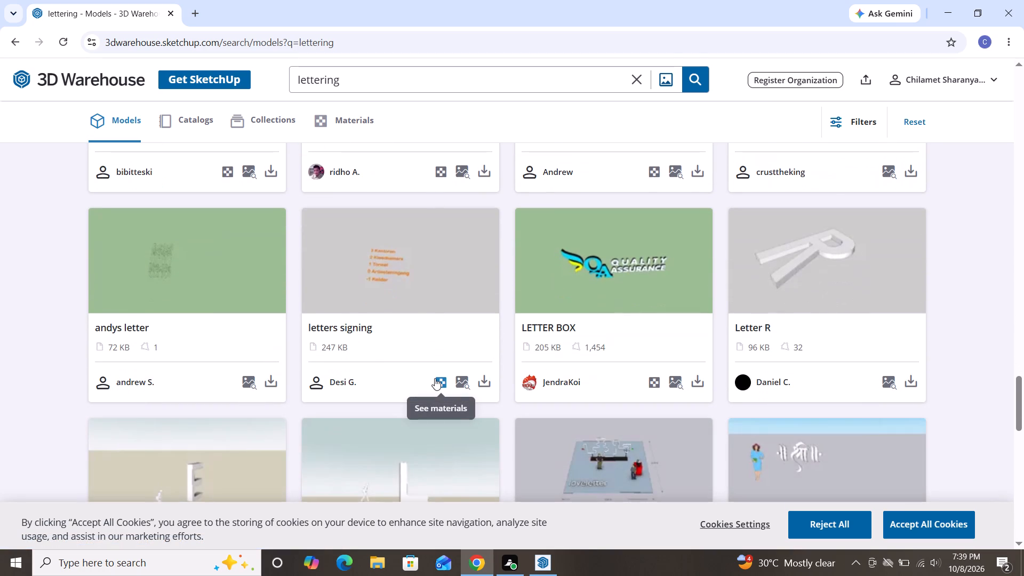
scroll(457, 354, "down", 3)
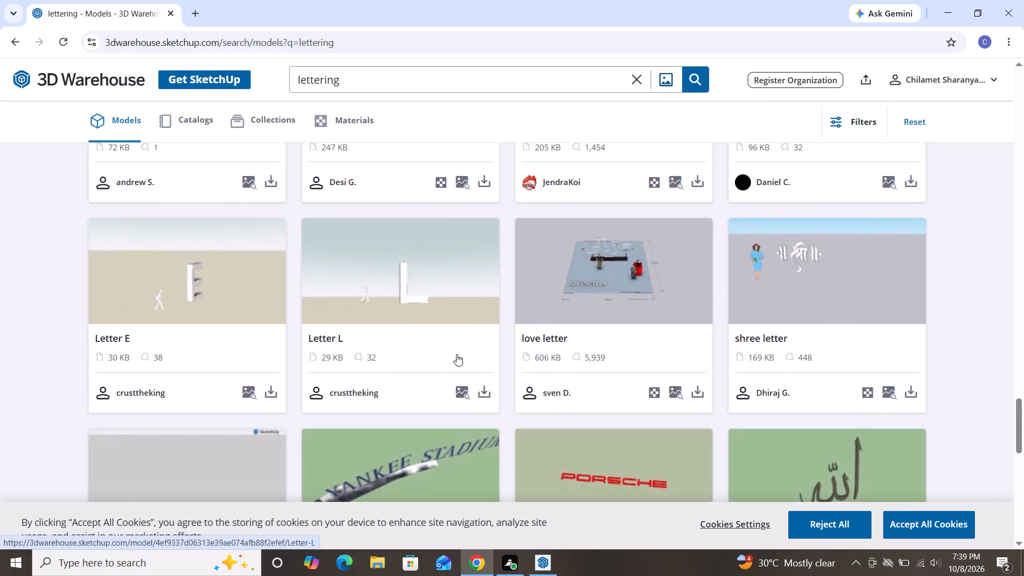
scroll(457, 354, "down", 4)
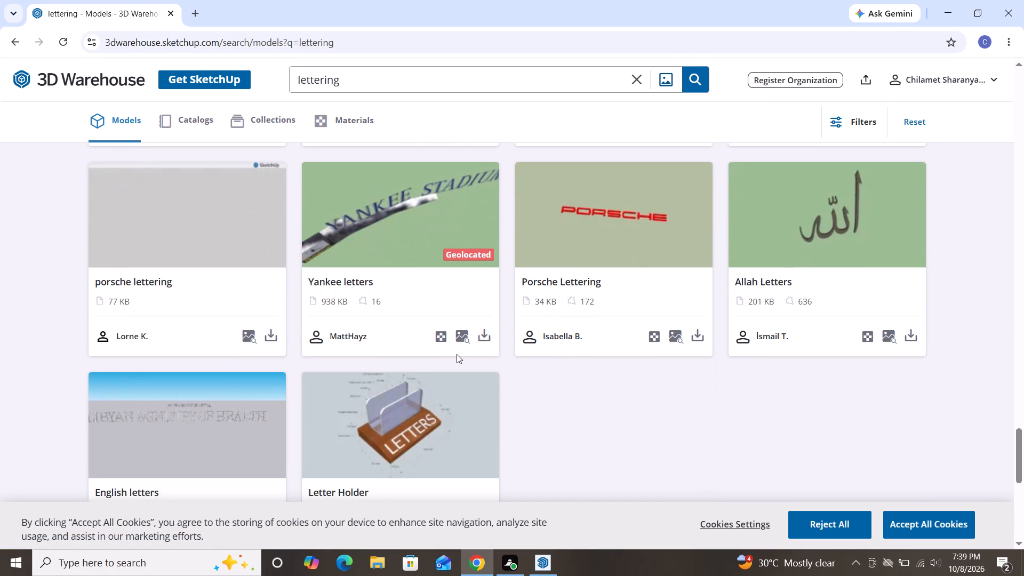
scroll(457, 354, "down", 5)
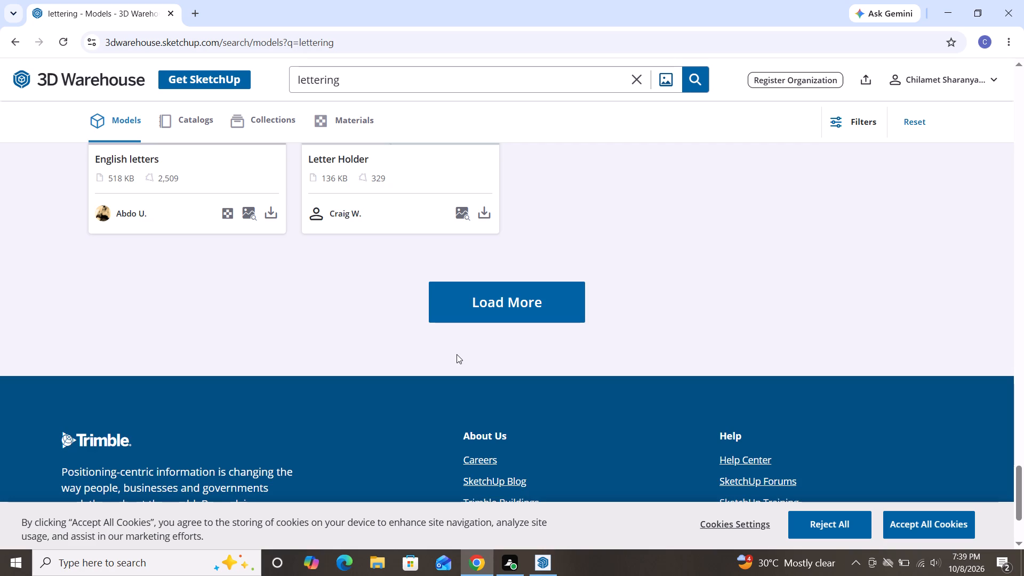
scroll(457, 354, "down", 3)
scroll(457, 354, "up", 12)
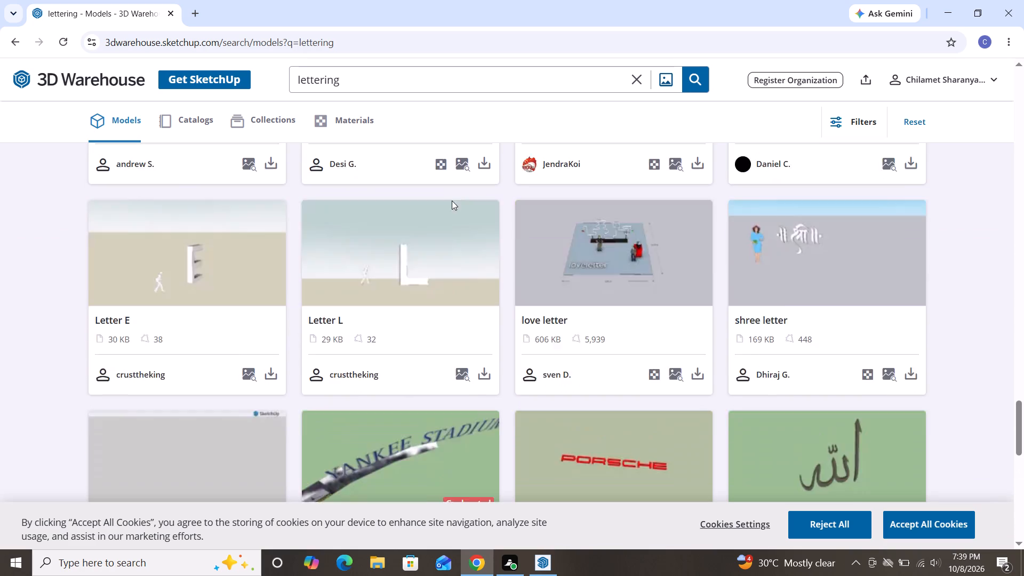
Extend the model search to "lettering straight".
left_click(349, 79)
key("space")
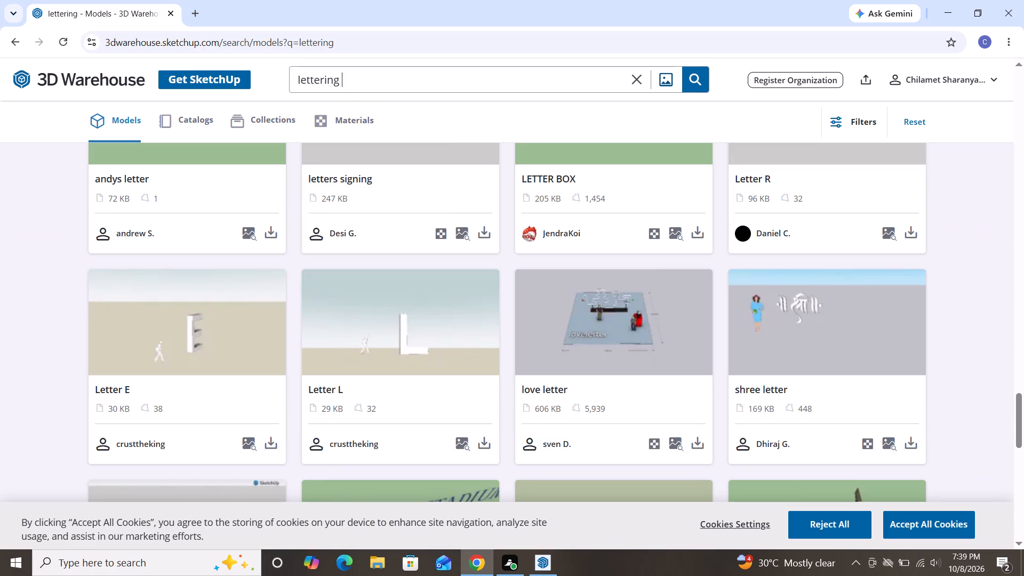
type("st")
type("raight")
key("Return")
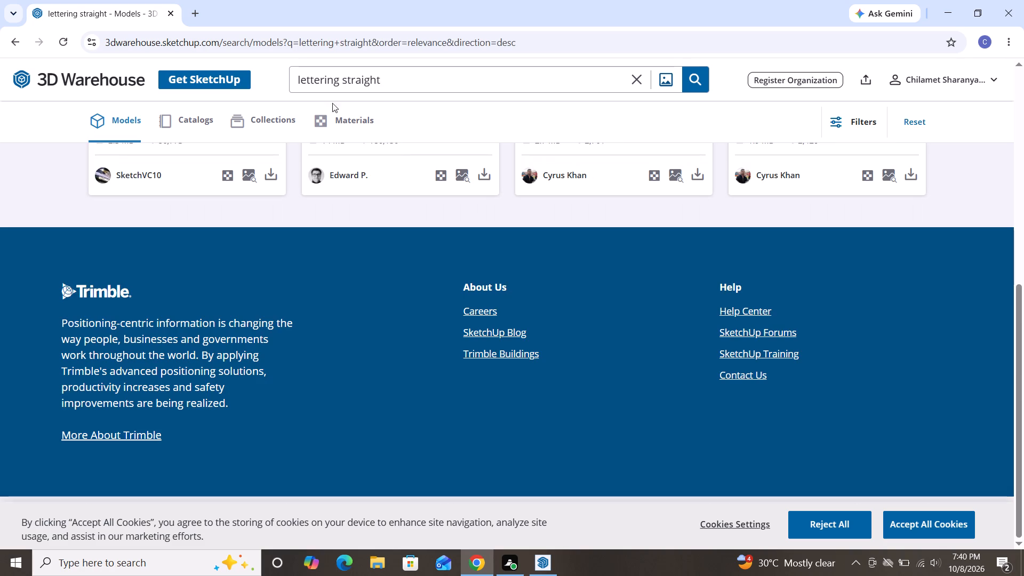
Look through the models found for "lettering straight" for usable sign letters.
scroll(380, 310, "down", 2)
scroll(469, 275, "down", 2)
scroll(495, 191, "up", 11)
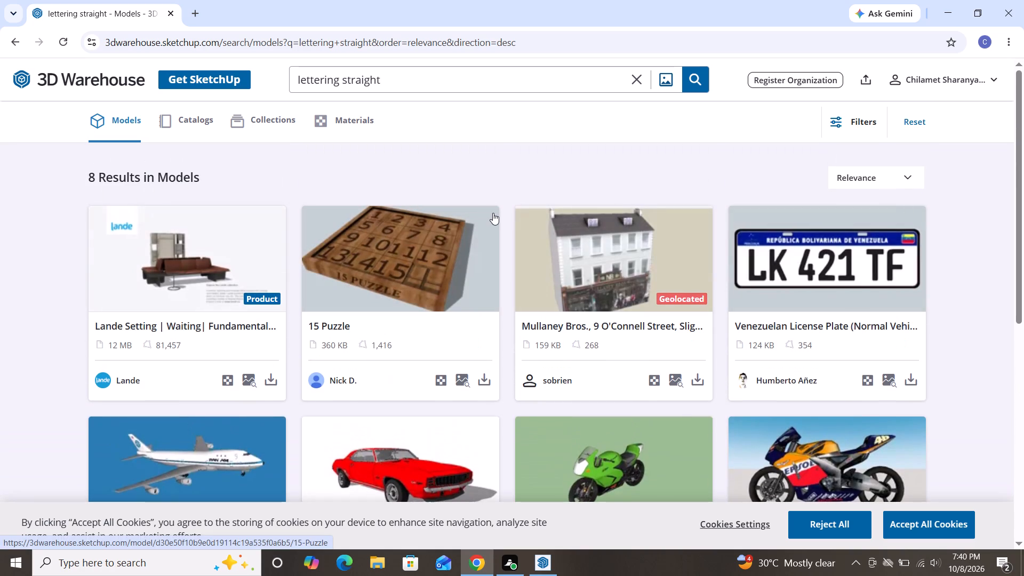
scroll(493, 213, "up", 4)
scroll(482, 255, "down", 3)
scroll(494, 252, "up", 11)
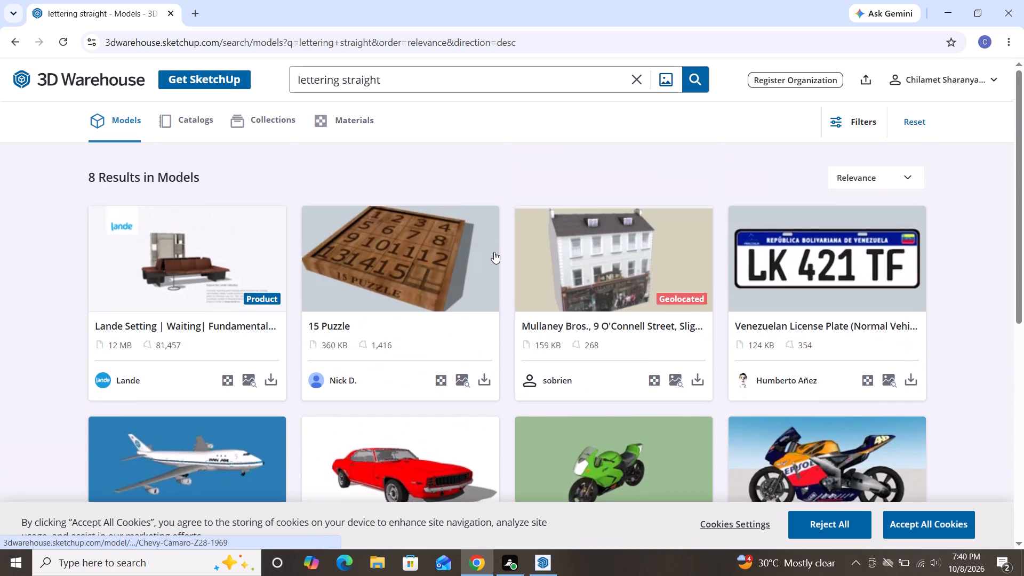
scroll(494, 252, "up", 3)
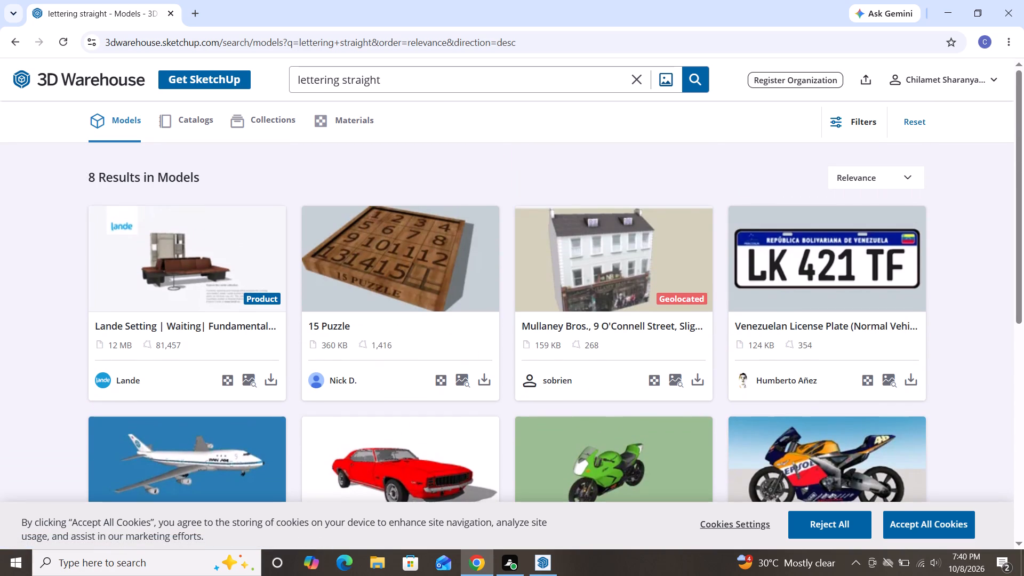
Replace the search with "straight lettering" and check the models it returns.
left_click_drag(382, 79, 245, 90)
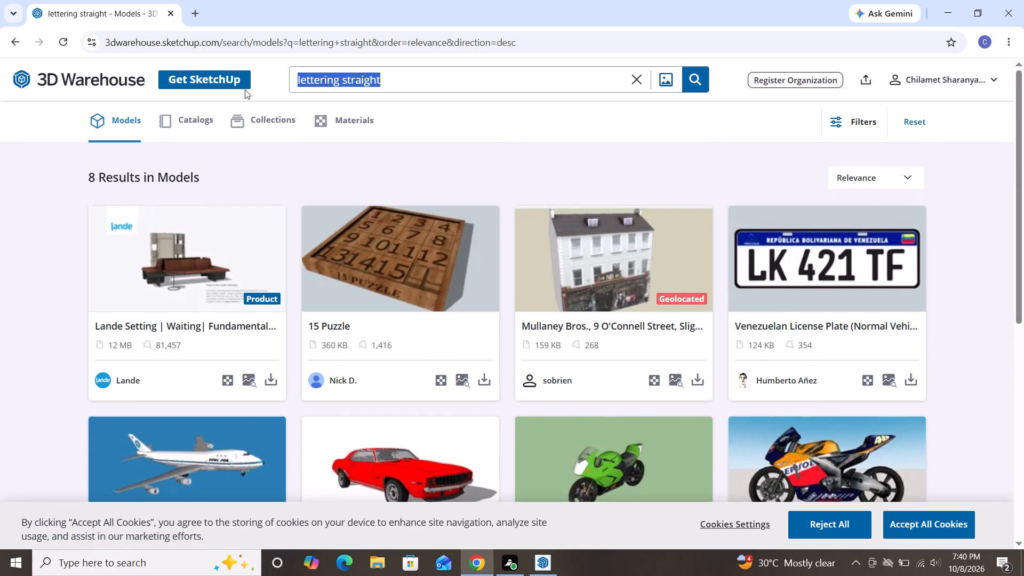
key("Delete")
type("straight lettering")
key("space")
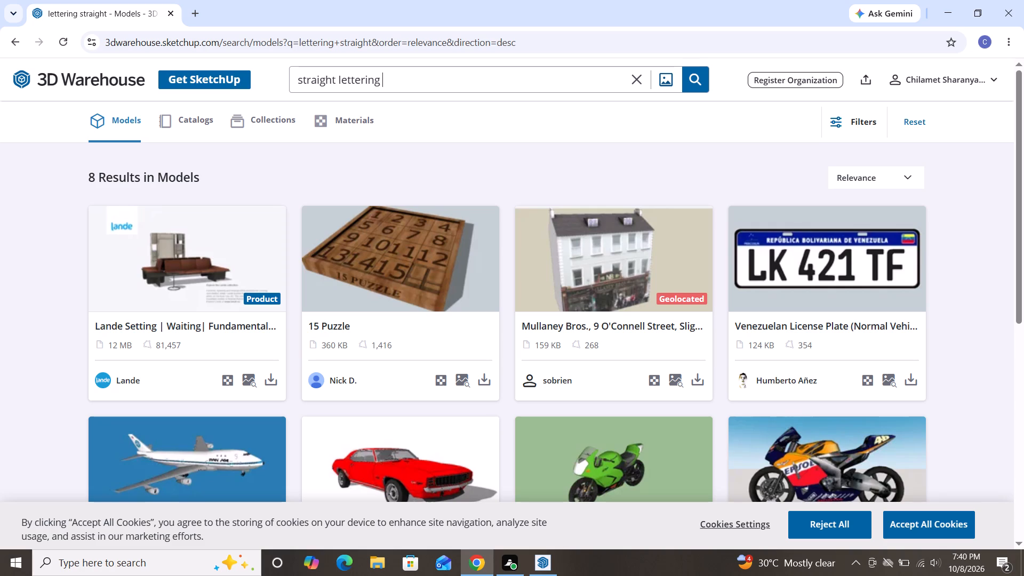
key("Return")
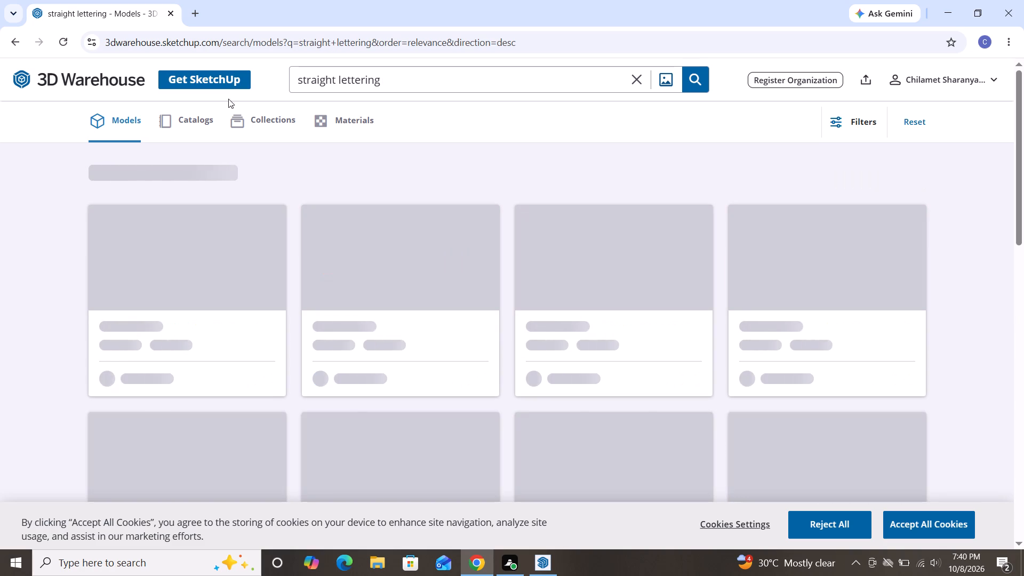
scroll(306, 172, "down", 6)
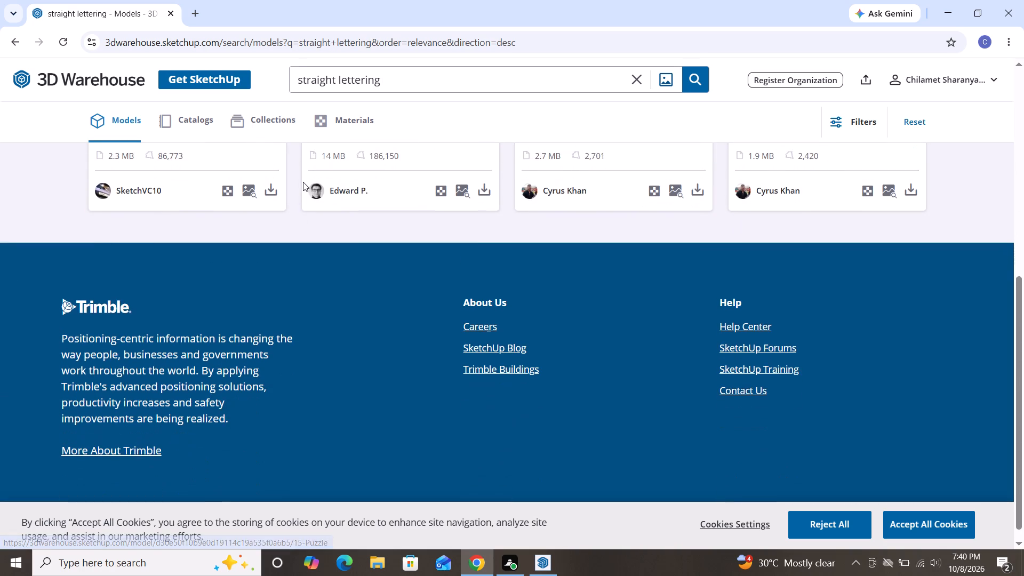
scroll(303, 182, "down", 4)
scroll(334, 180, "up", 10)
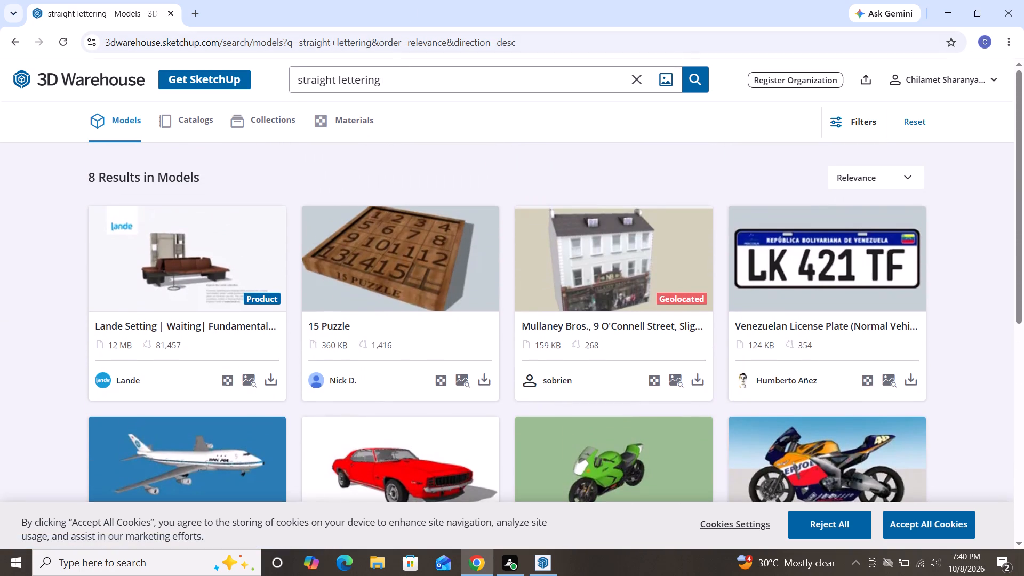
Remove the word "straight" from the query and search for "lettering" again.
left_click(385, 81)
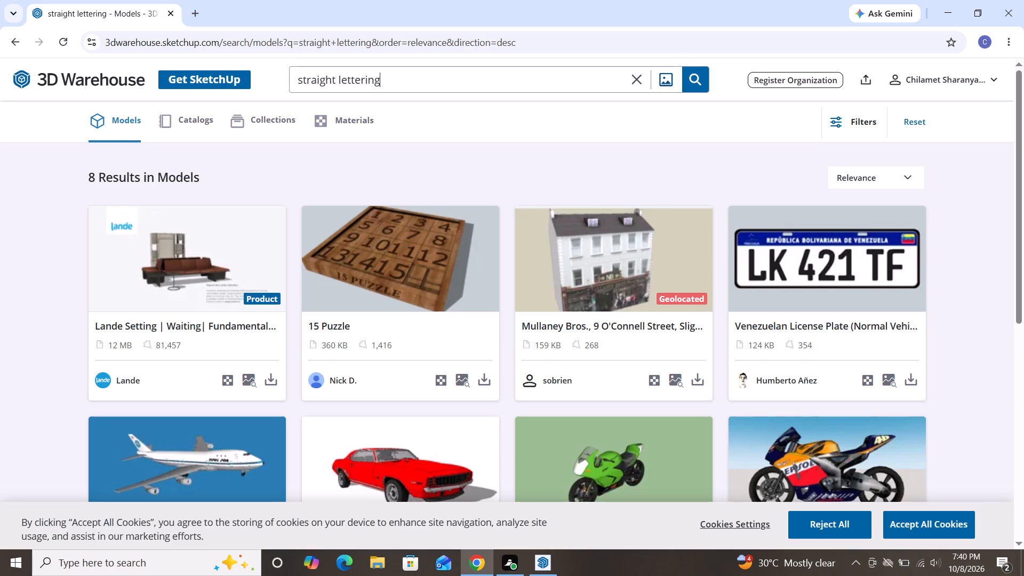
left_click_drag(380, 82, 330, 86)
left_click(330, 86)
key("BackSpace")
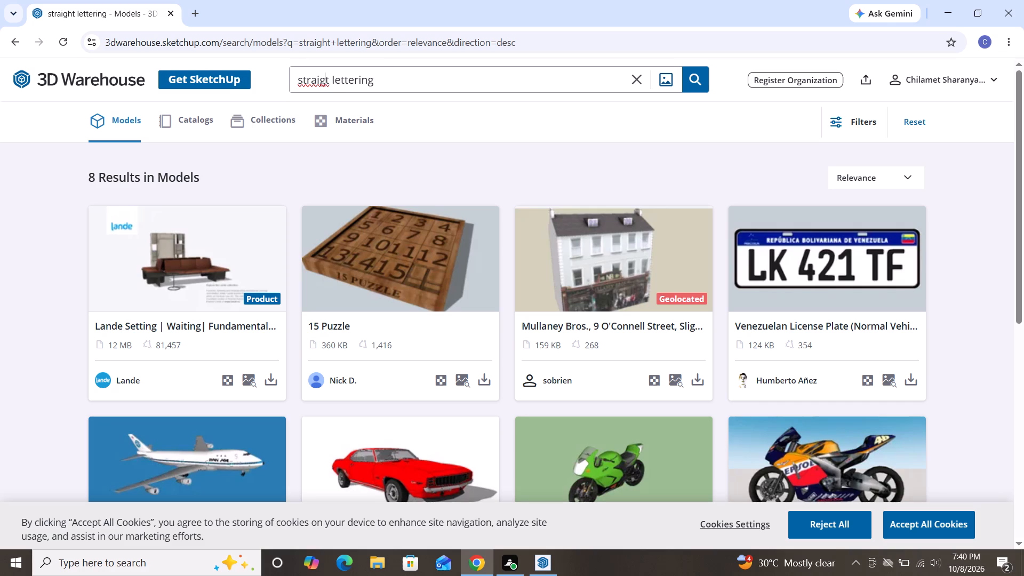
left_click_drag(331, 79, 289, 88)
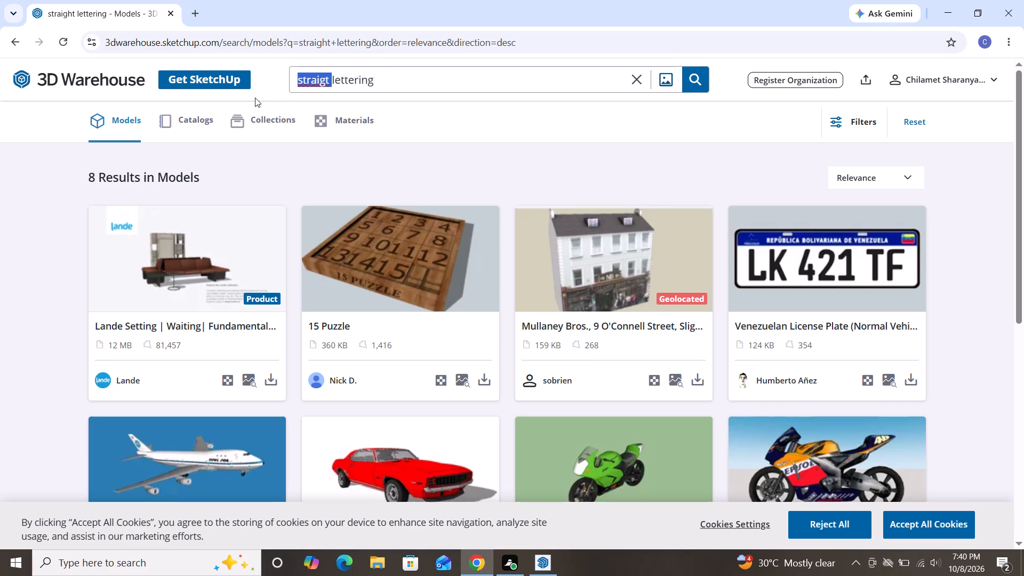
key("Delete")
key("Return")
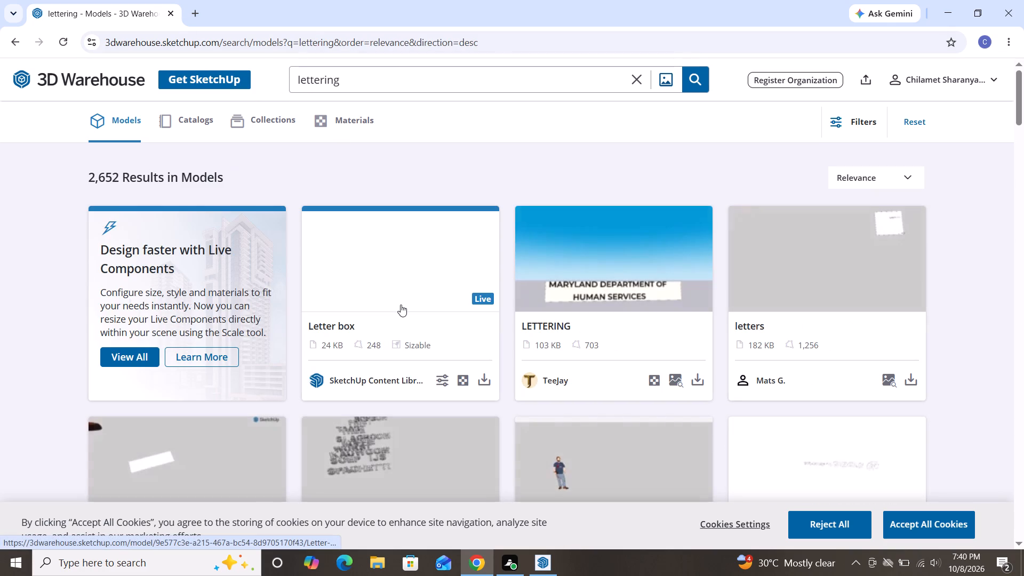
Look through the first batch of models found for "lettering" for usable sign letters.
scroll(379, 284, "down", 3)
scroll(266, 315, "down", 1)
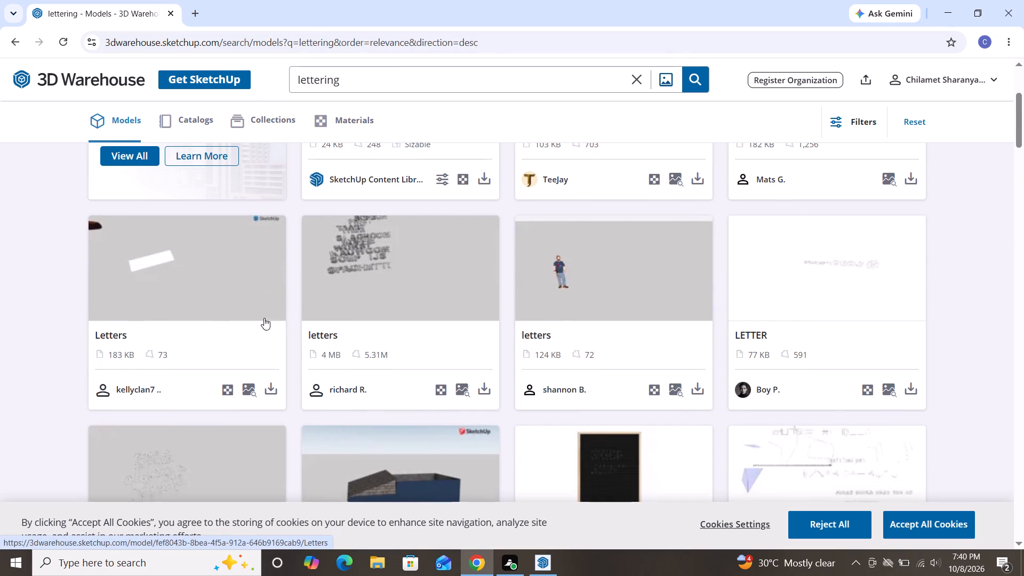
scroll(264, 318, "down", 7)
scroll(325, 322, "up", 1)
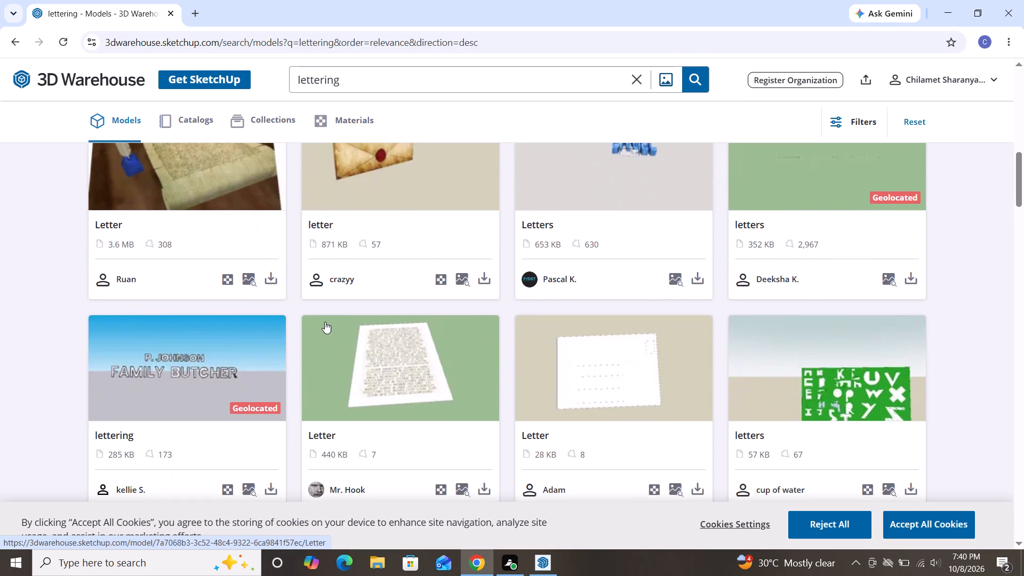
scroll(325, 322, "up", 1)
scroll(323, 317, "down", 5)
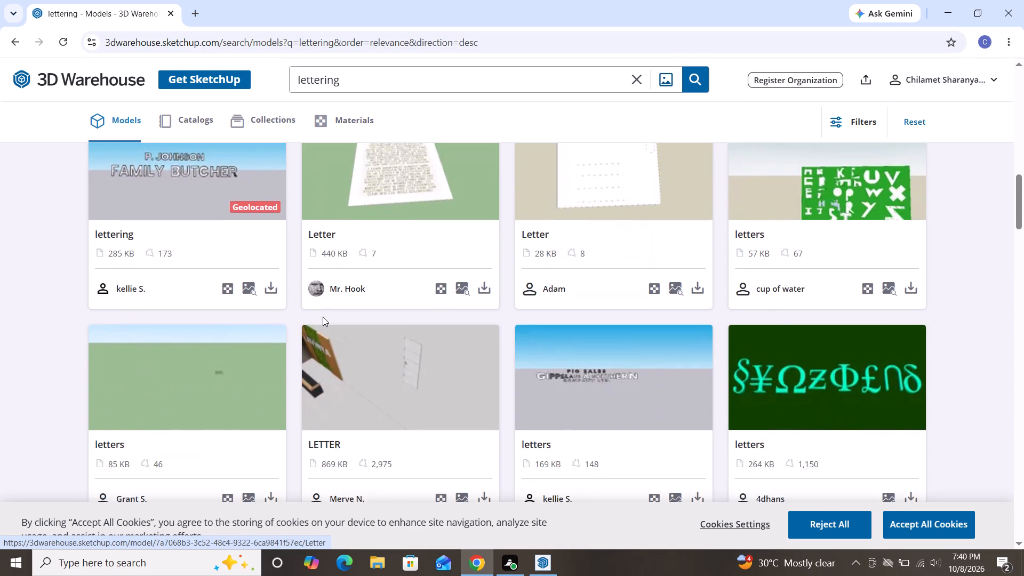
scroll(323, 317, "down", 6)
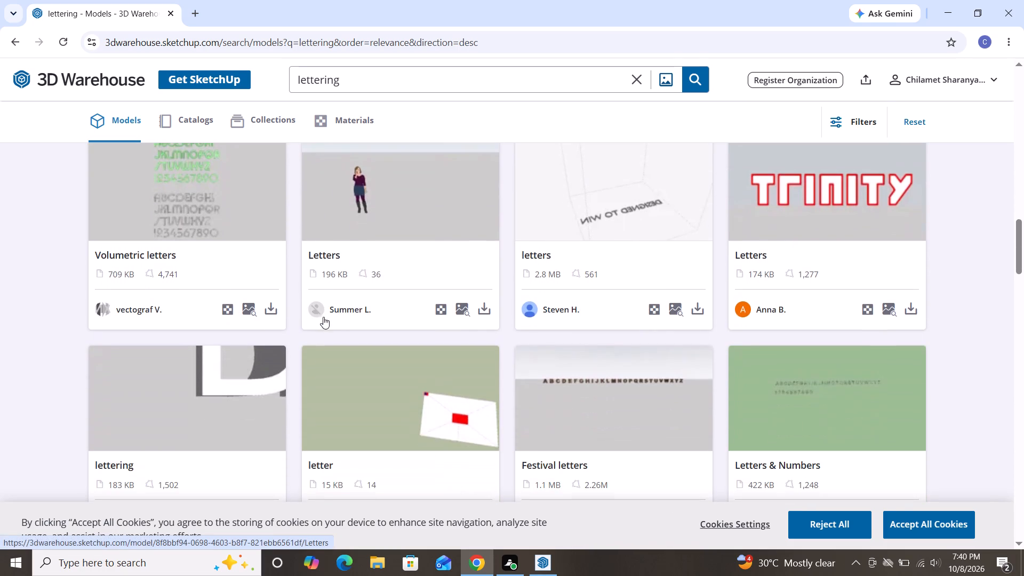
scroll(324, 318, "down", 2)
scroll(330, 393, "down", 3)
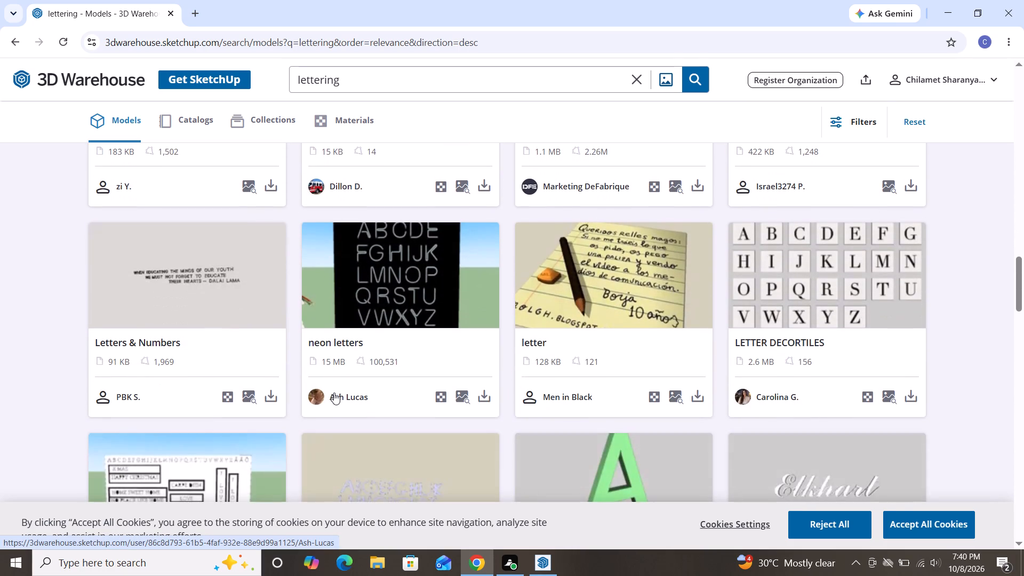
scroll(343, 376, "down", 4)
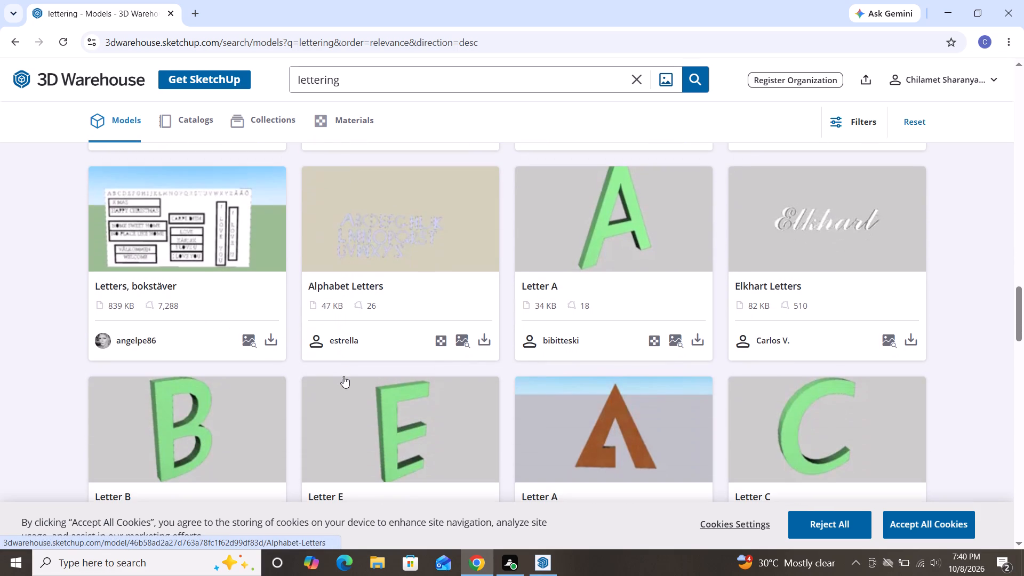
scroll(343, 376, "down", 7)
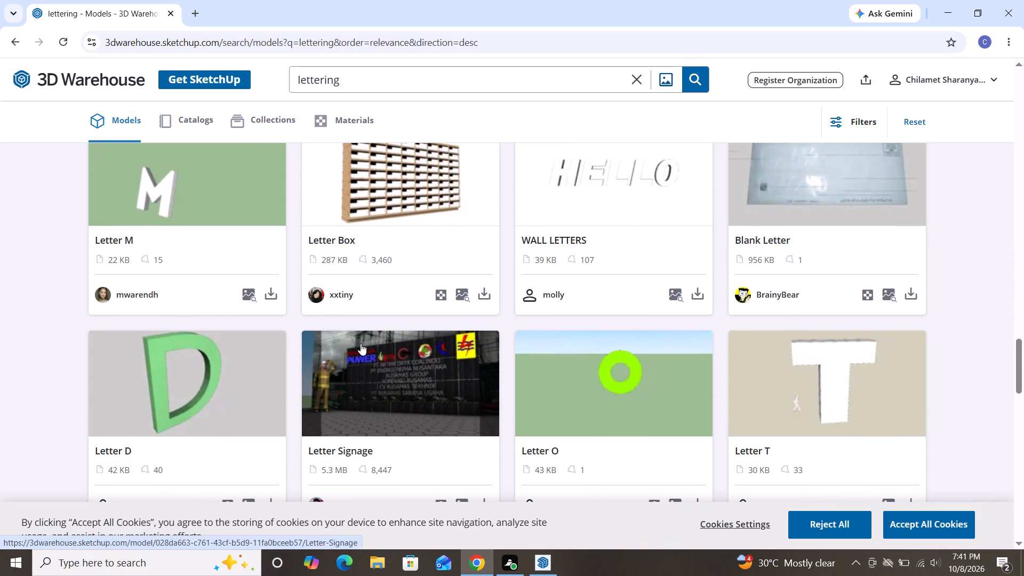
scroll(361, 343, "down", 4)
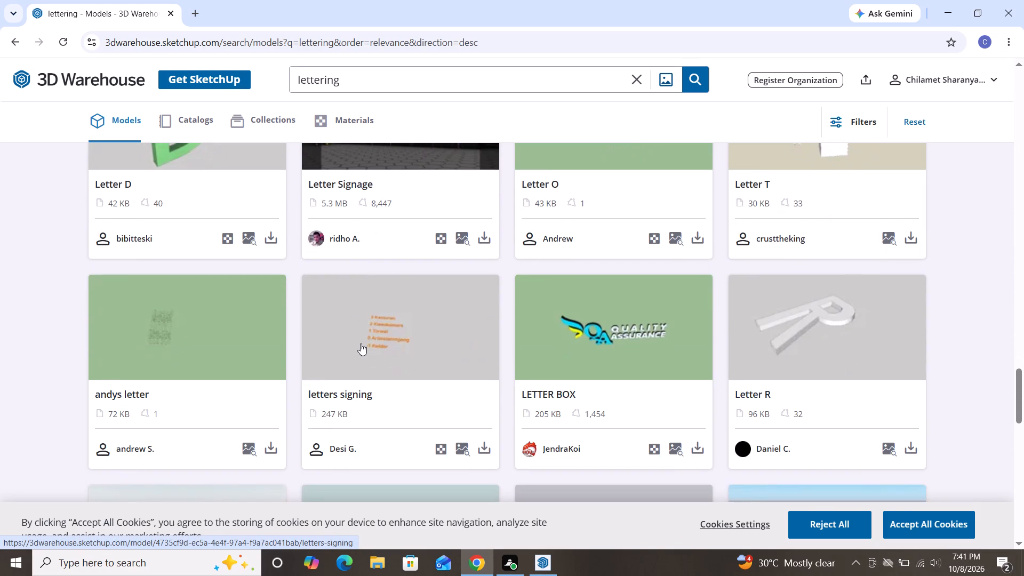
scroll(361, 343, "down", 2)
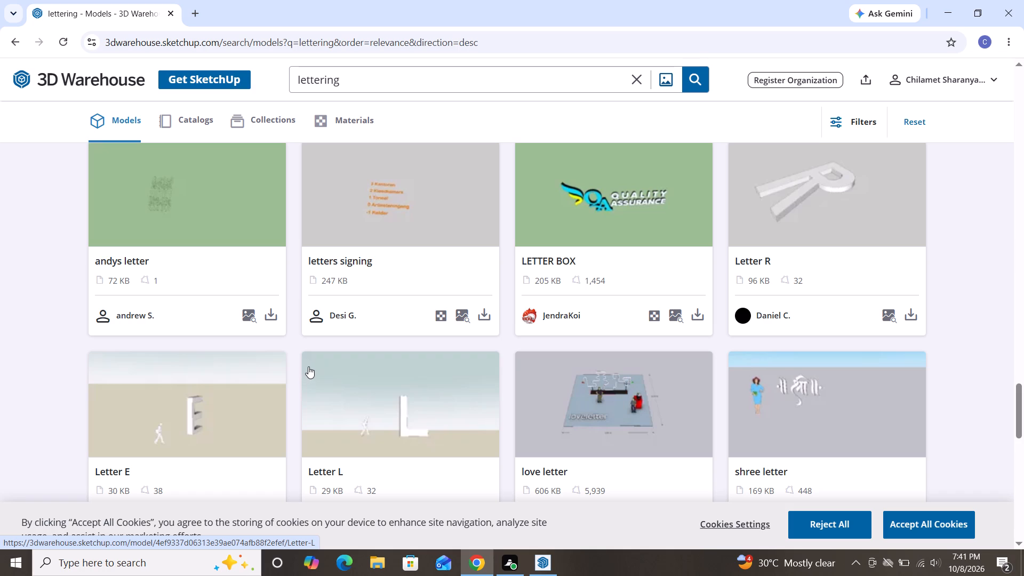
scroll(391, 384, "down", 6)
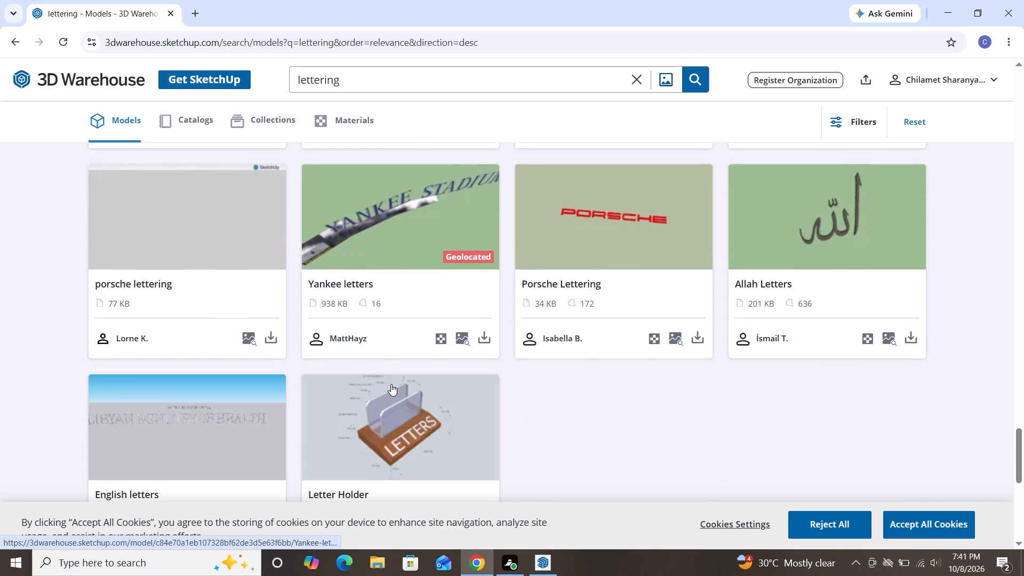
scroll(487, 387, "down", 3)
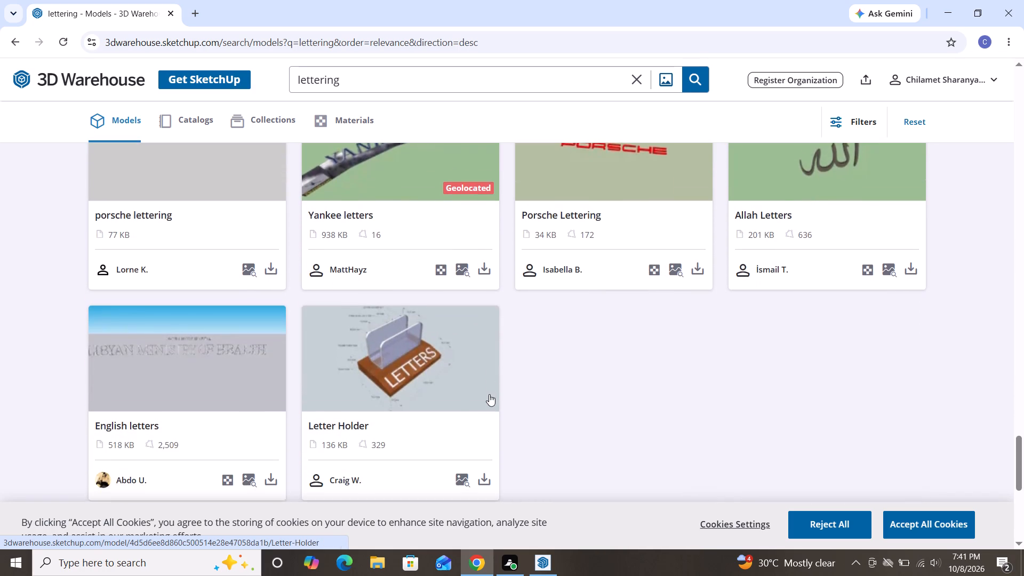
Load more "lettering" models and examine the second batch for suitable sign letters.
scroll(489, 394, "down", 3)
double_click(494, 239)
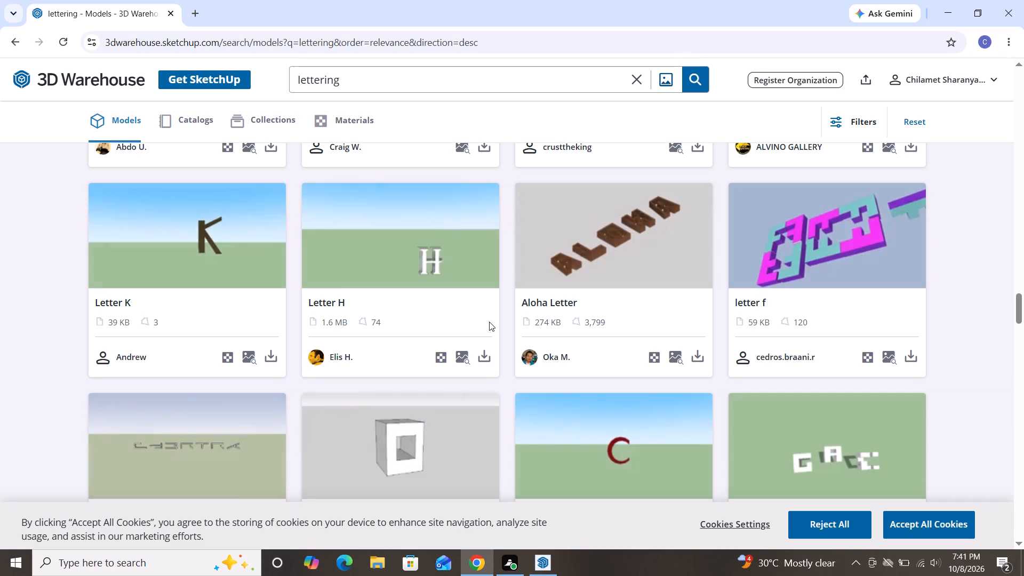
scroll(410, 371, "down", 1)
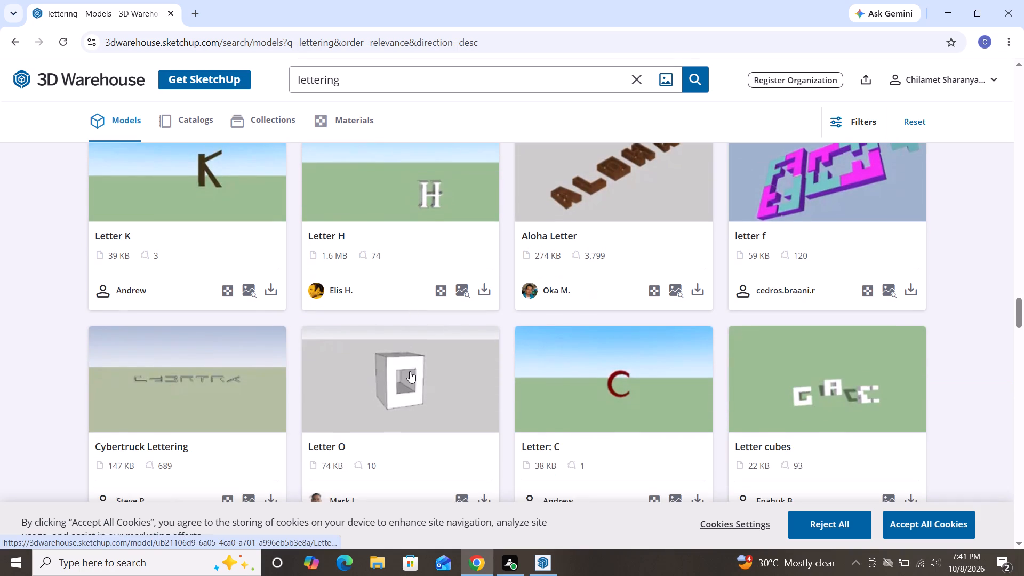
scroll(410, 371, "down", 9)
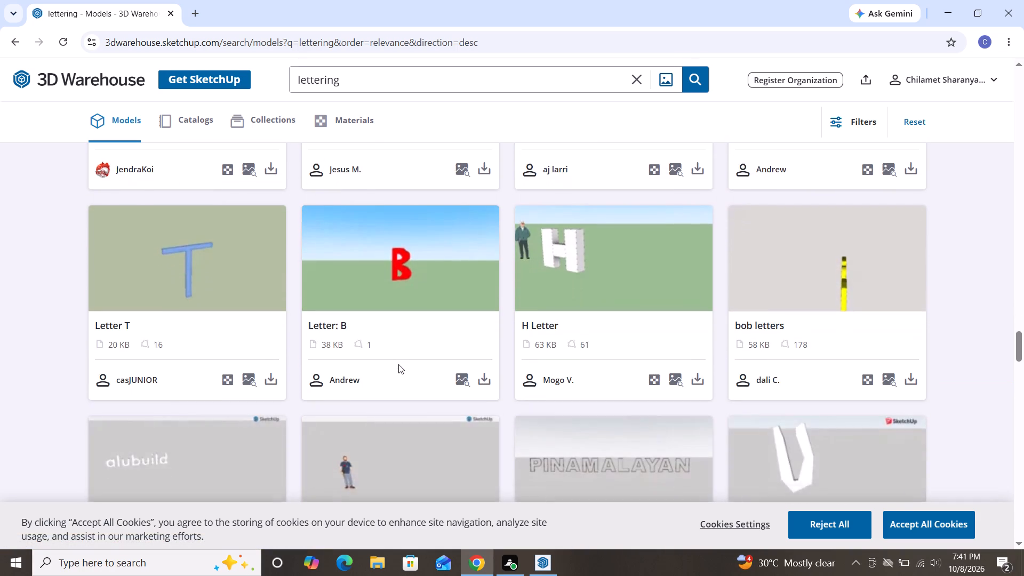
scroll(398, 364, "down", 4)
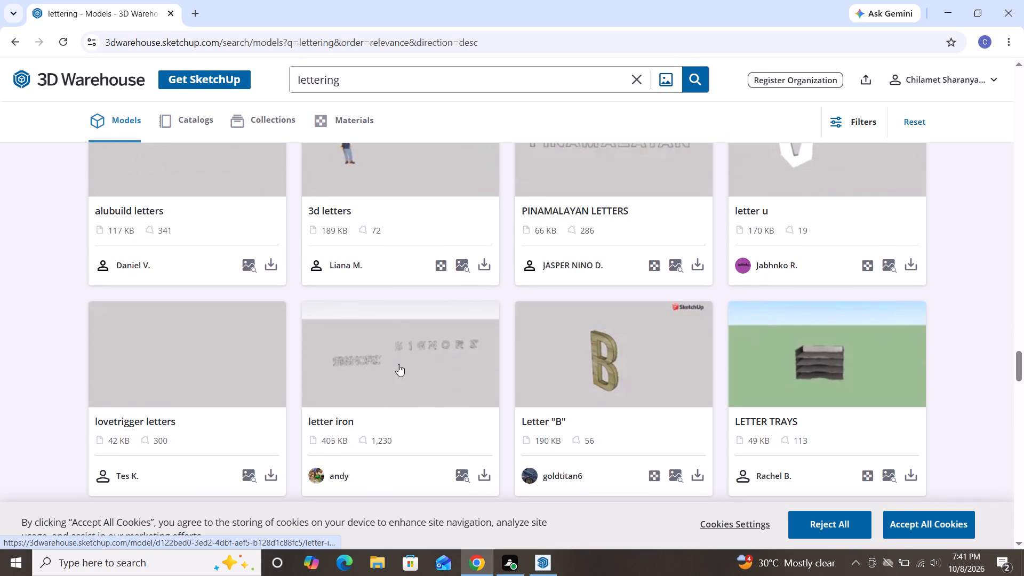
scroll(398, 364, "down", 5)
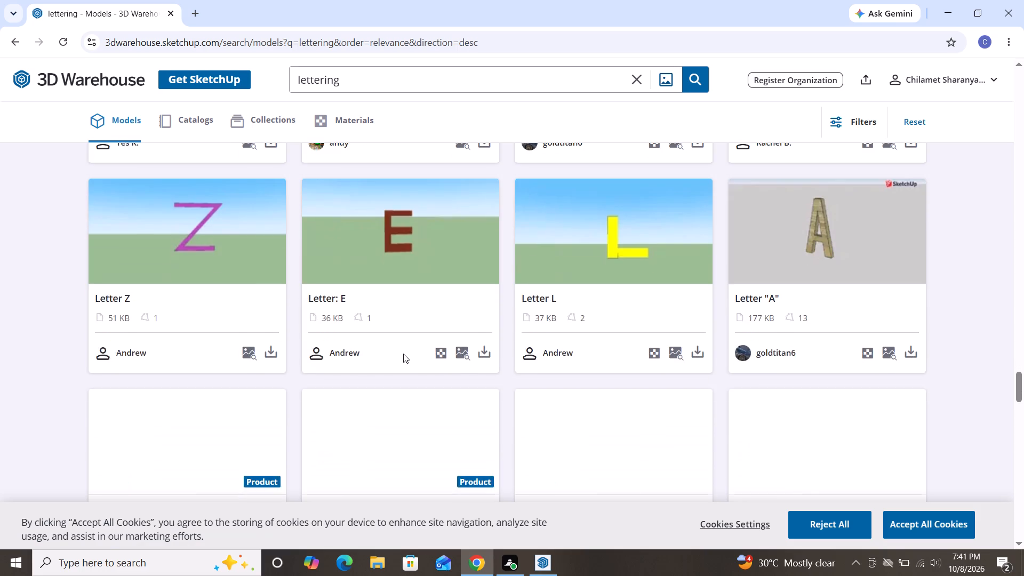
scroll(404, 351, "down", 9)
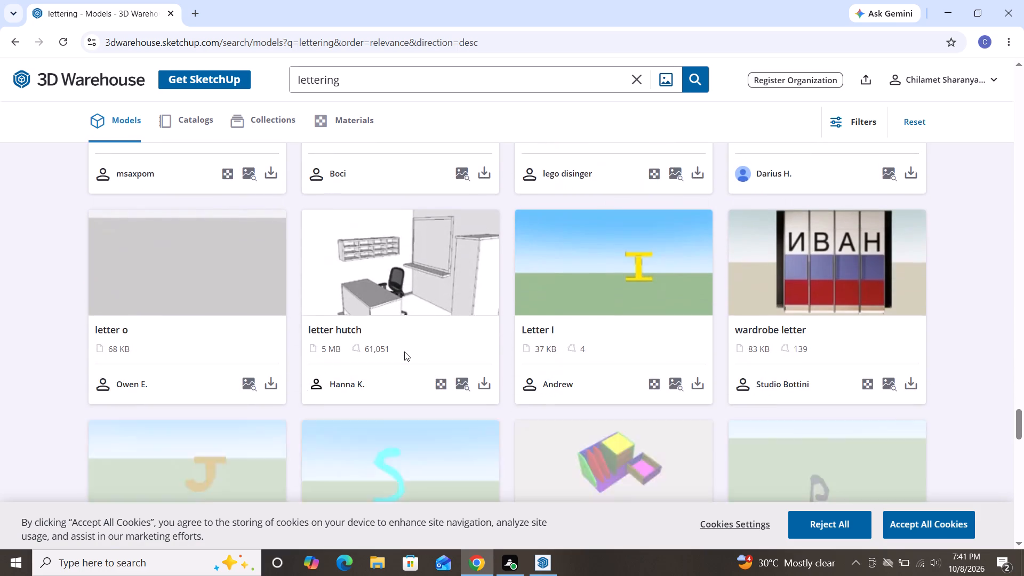
scroll(404, 351, "down", 9)
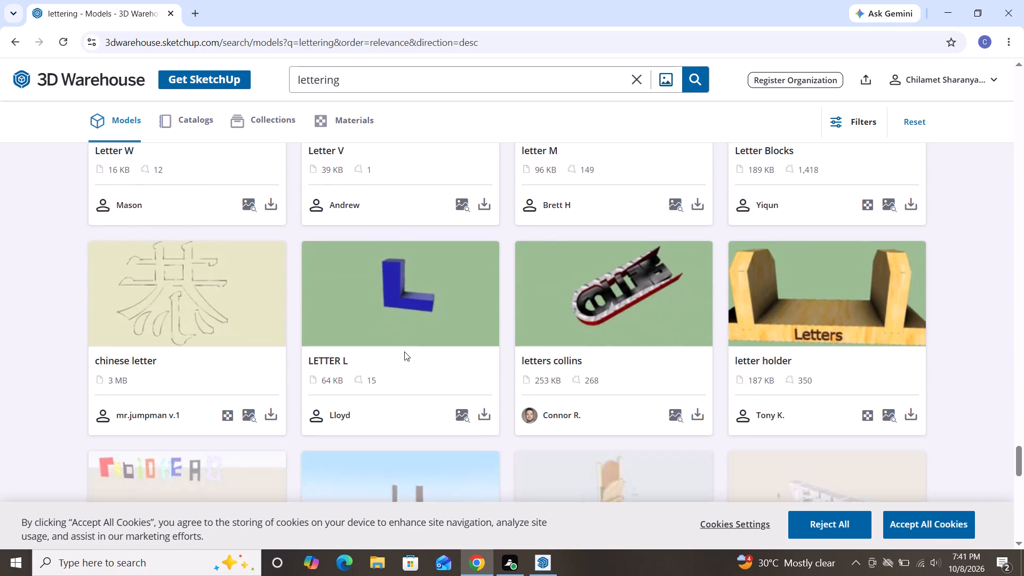
scroll(404, 351, "down", 7)
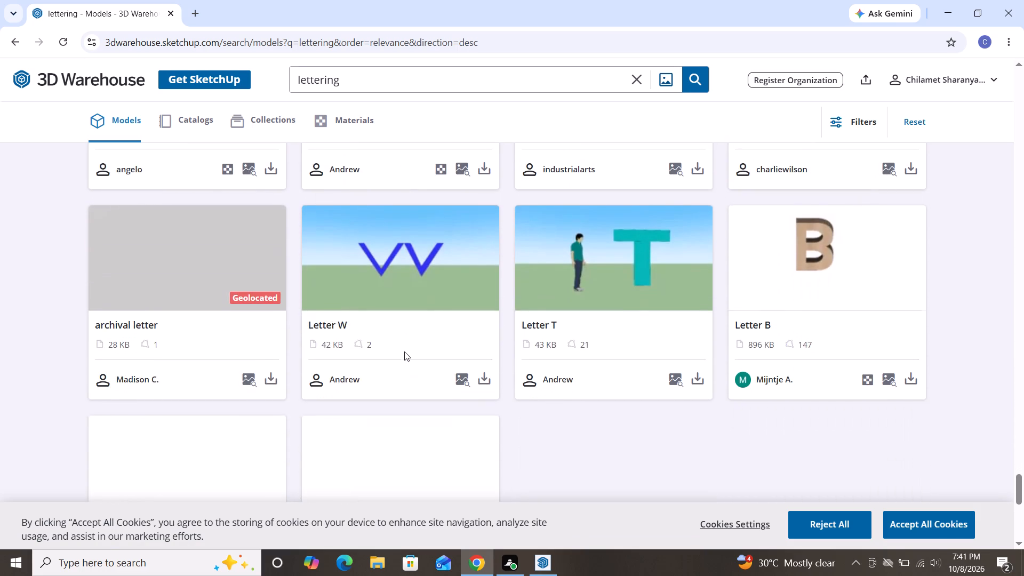
Load a further batch of "lettering" models and check it through to its end for suitable letters.
scroll(404, 351, "down", 3)
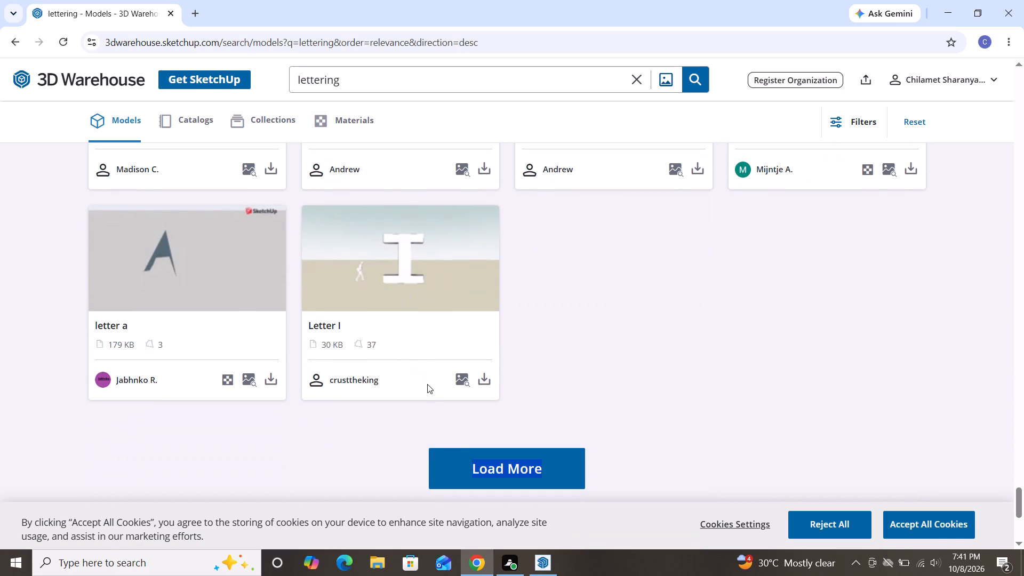
left_click(466, 462)
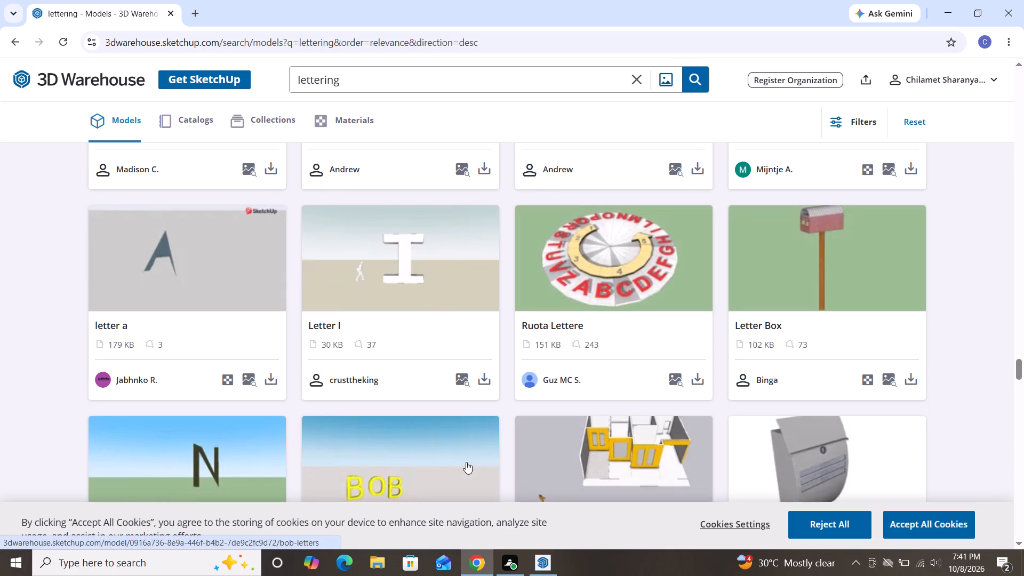
scroll(499, 372, "down", 5)
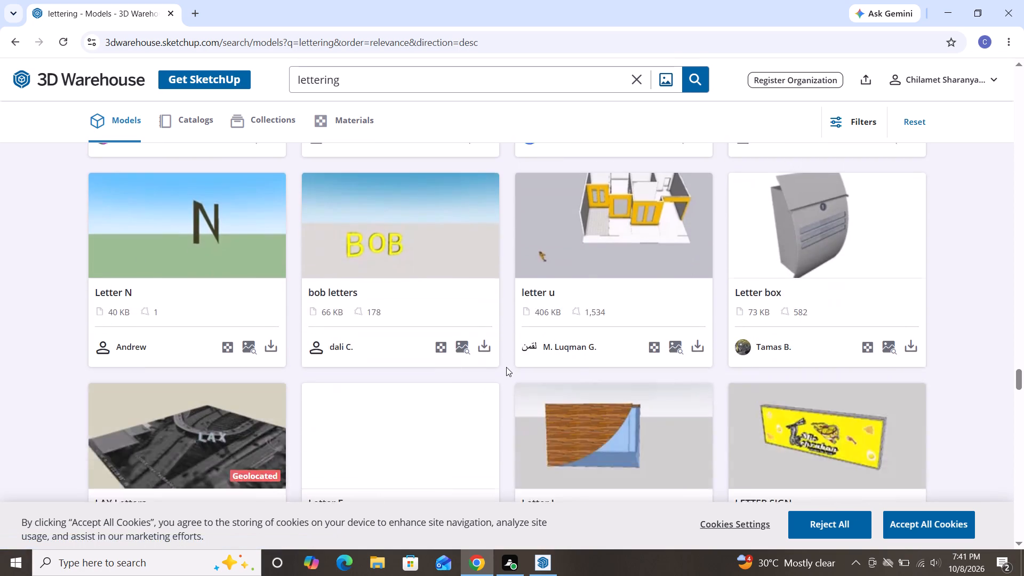
scroll(506, 367, "down", 16)
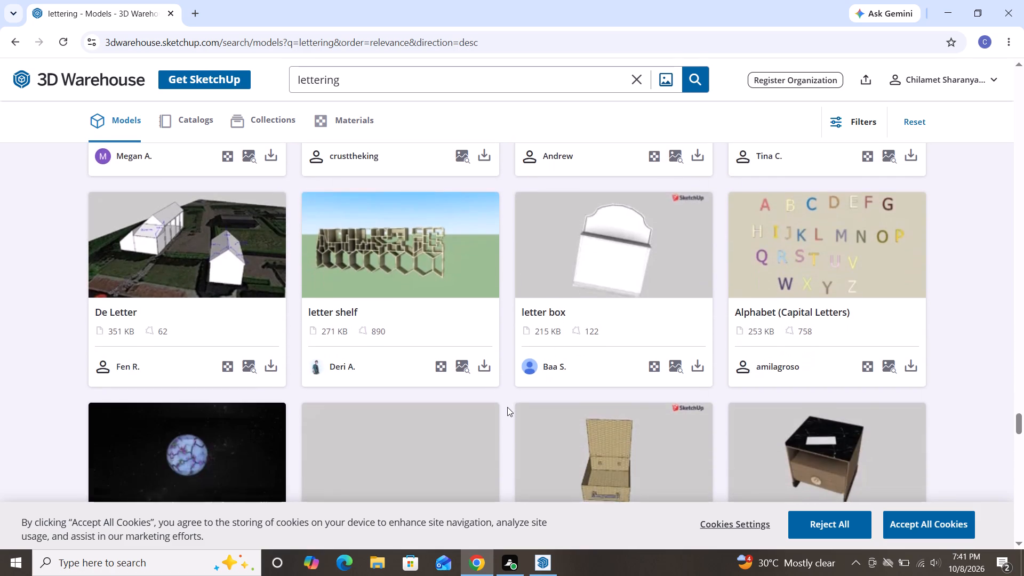
scroll(507, 407, "down", 4)
scroll(523, 351, "down", 4)
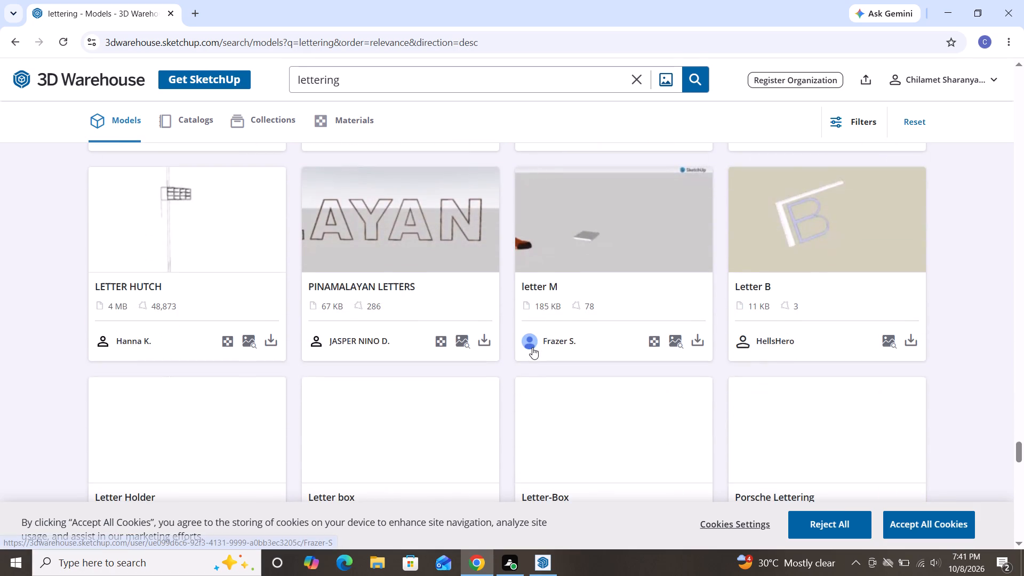
scroll(532, 347, "down", 9)
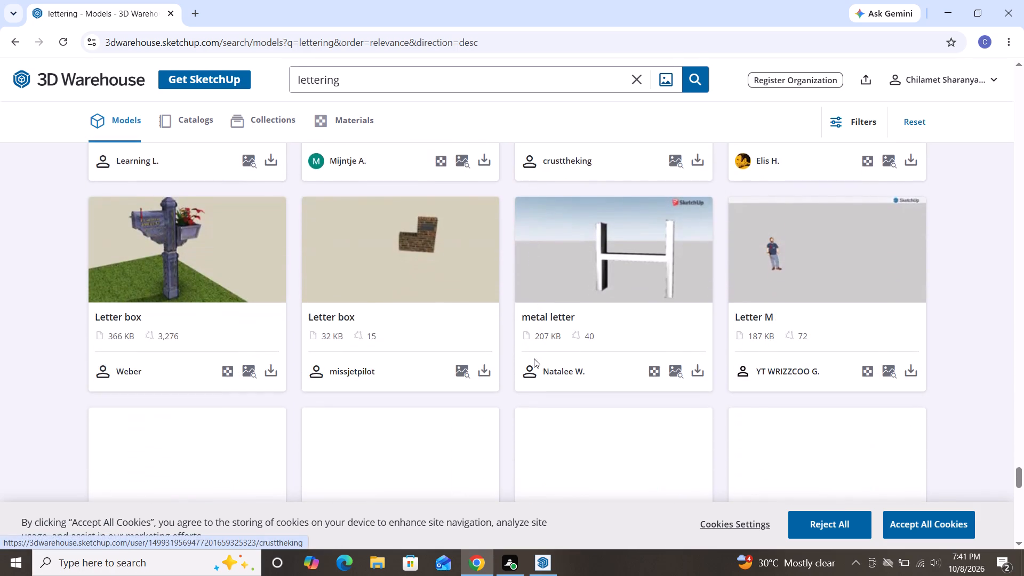
scroll(534, 358, "down", 3)
scroll(420, 390, "down", 4)
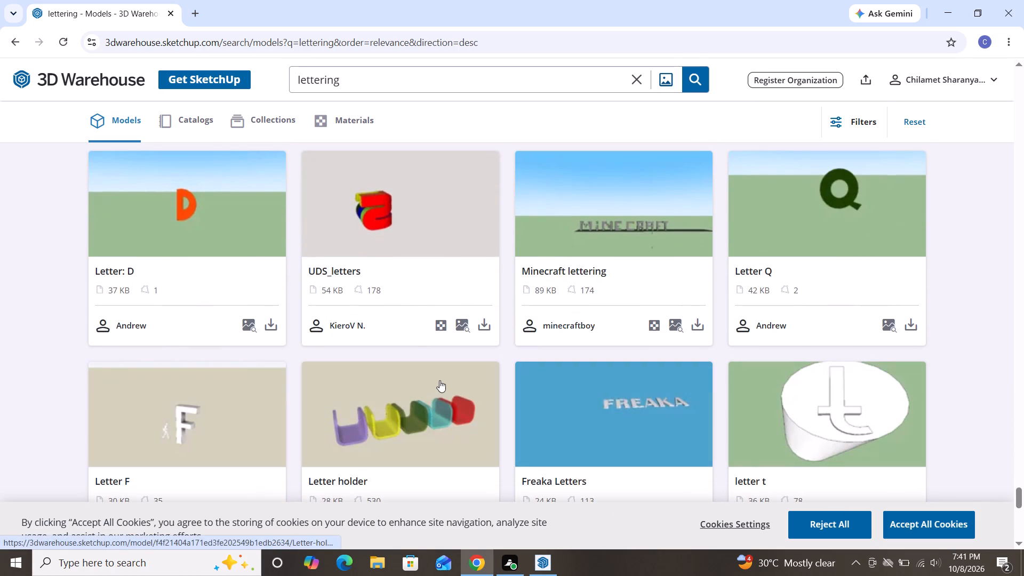
scroll(443, 377, "down", 3)
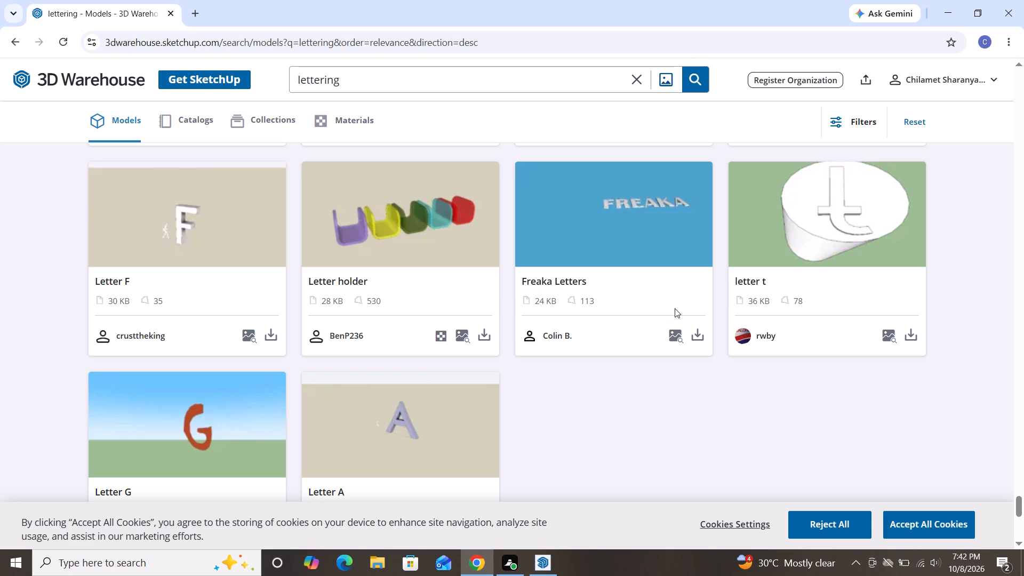
scroll(395, 390, "down", 3)
Look back through the later-loaded "lettering" models, from the end of the list up to the "English letters" model.
scroll(410, 387, "up", 4)
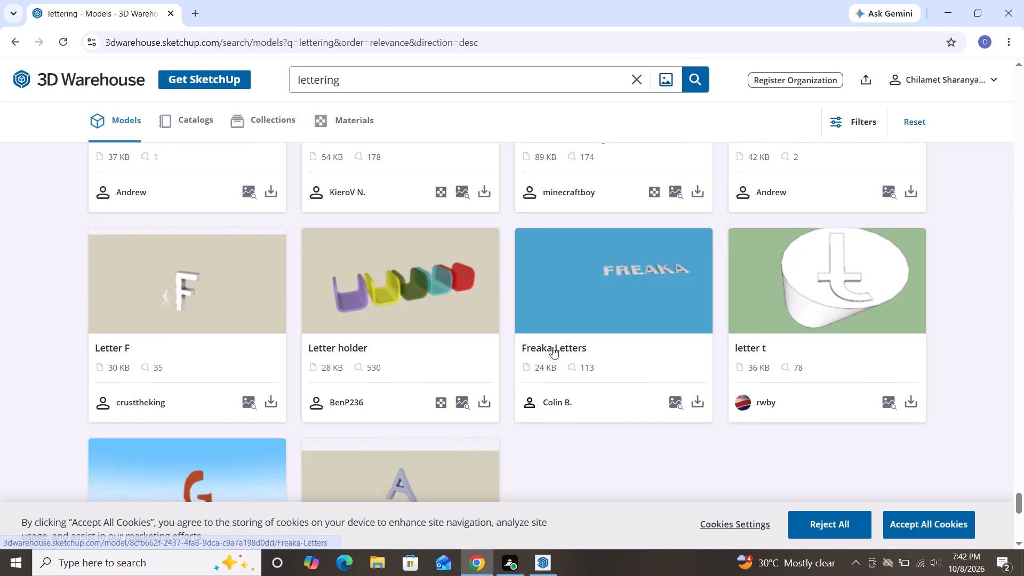
scroll(596, 407, "up", 10)
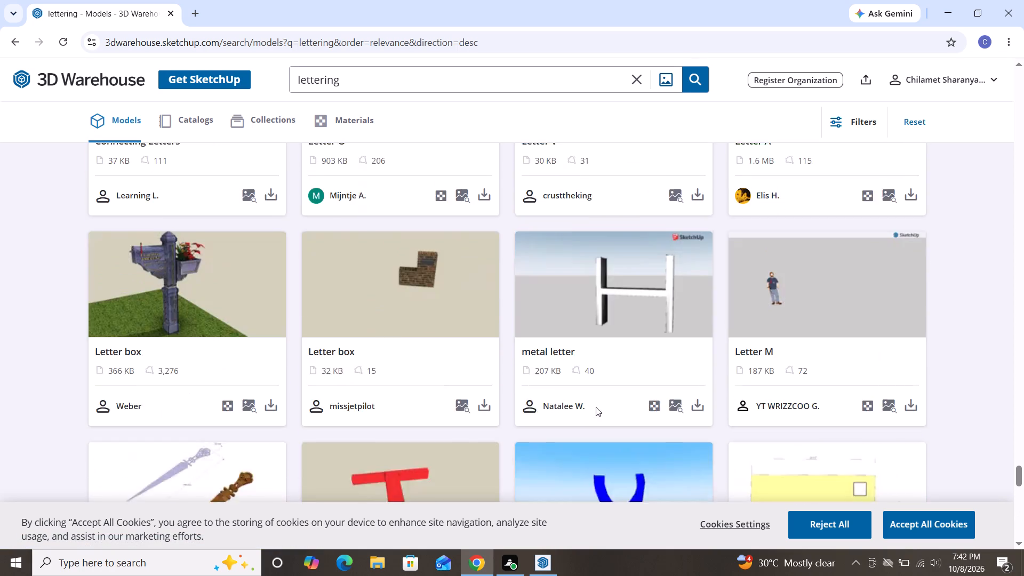
scroll(596, 407, "up", 18)
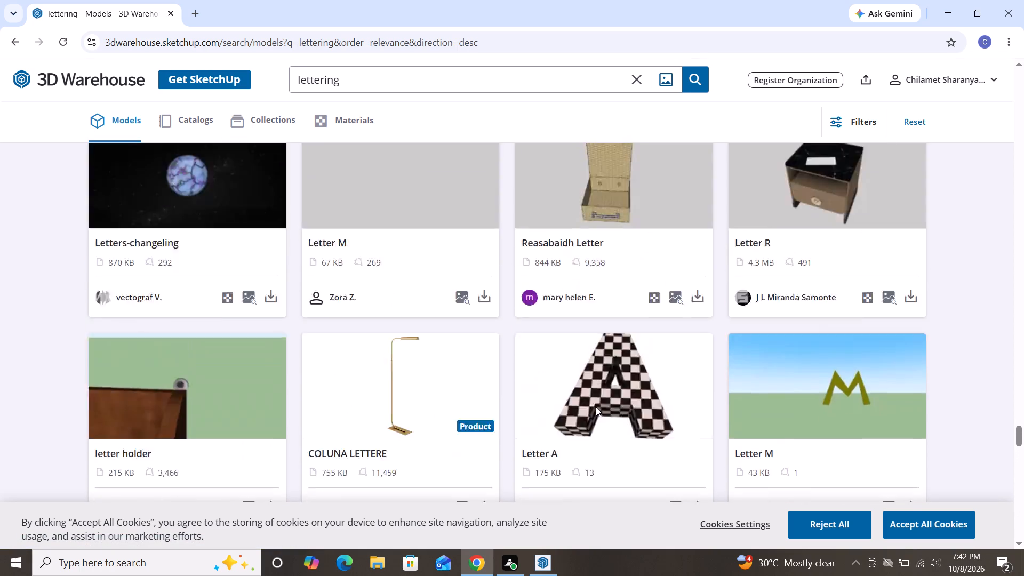
scroll(596, 407, "up", 17)
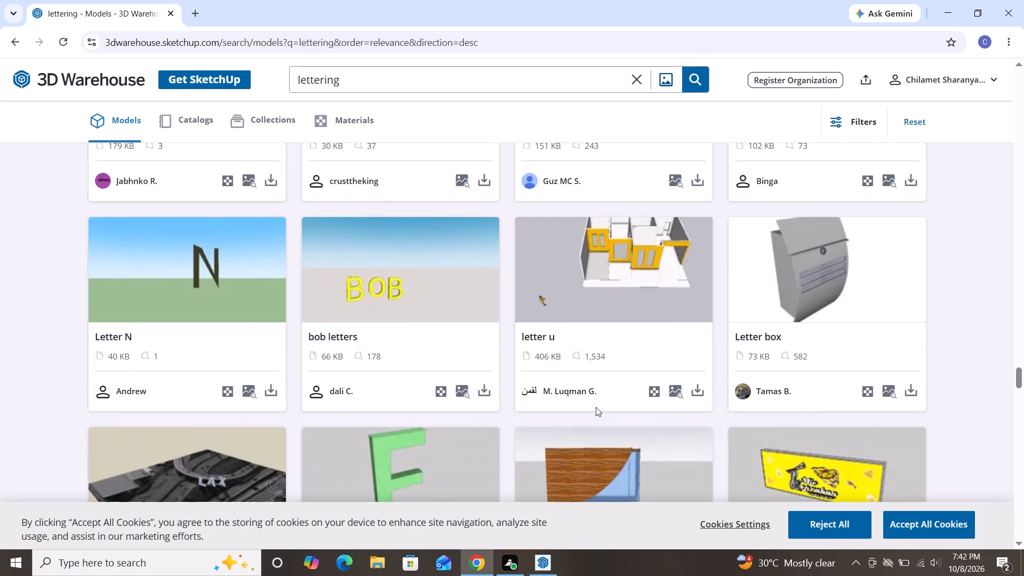
scroll(596, 407, "up", 15)
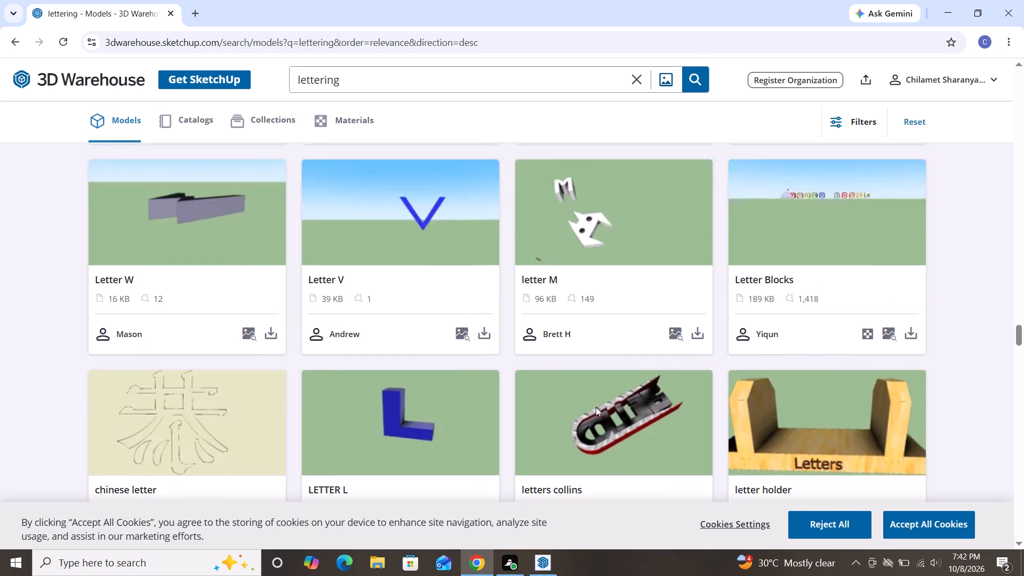
scroll(596, 407, "up", 12)
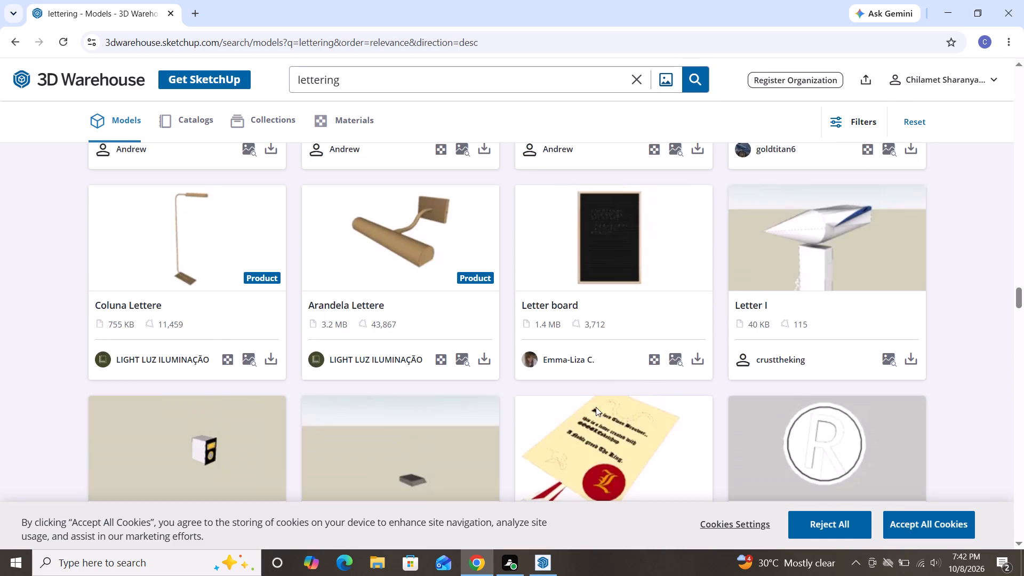
scroll(596, 407, "up", 15)
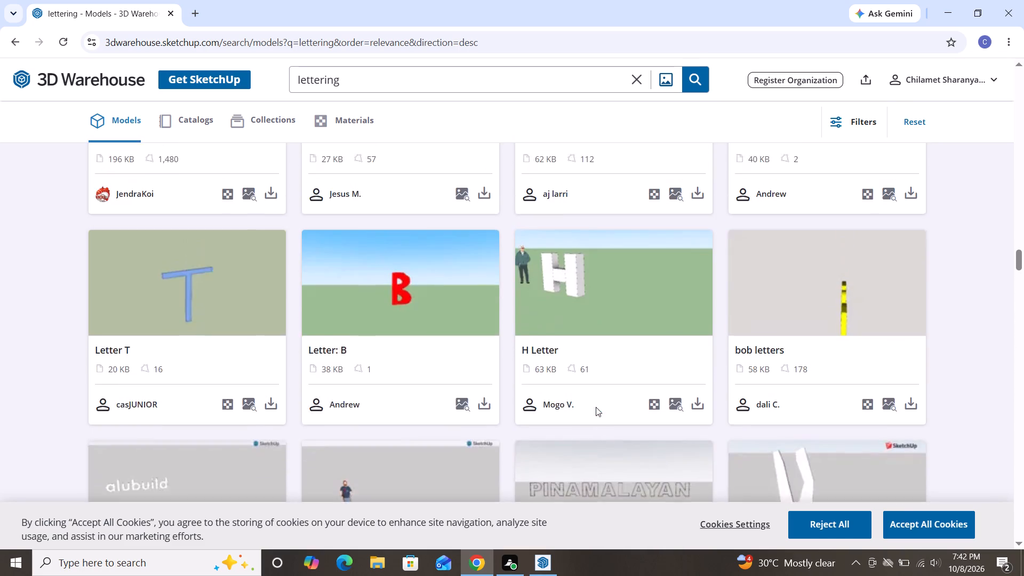
scroll(596, 407, "up", 11)
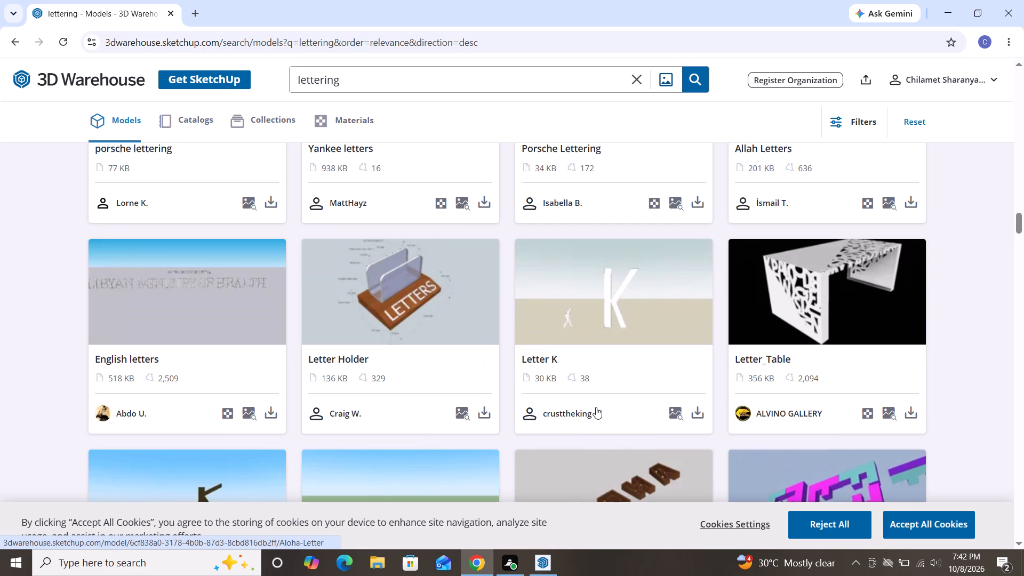
Re-examine the earlier "lettering" models, from "English letters" back to the first results, for suitable sign letters.
scroll(596, 407, "down", 1)
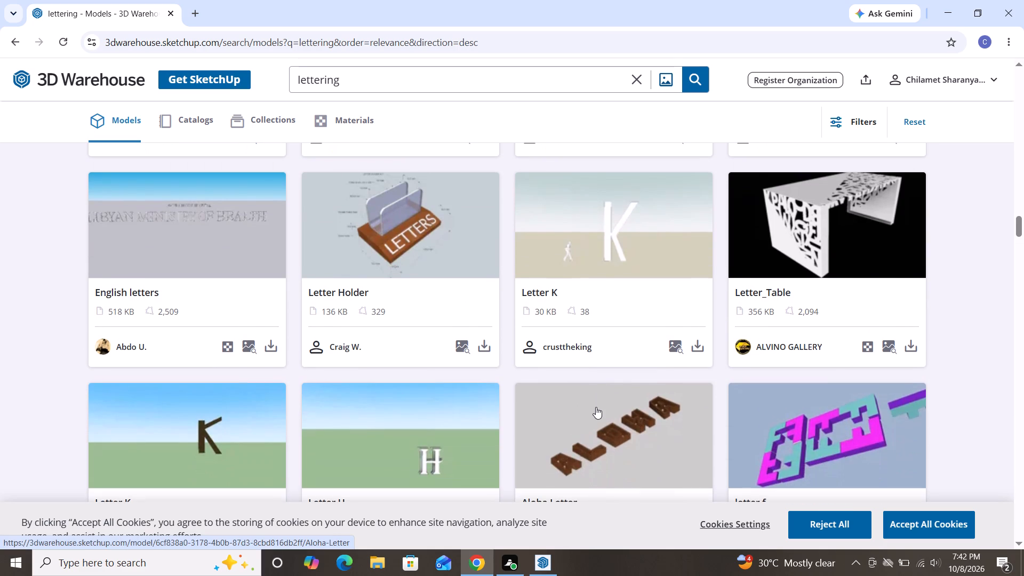
scroll(596, 407, "up", 6)
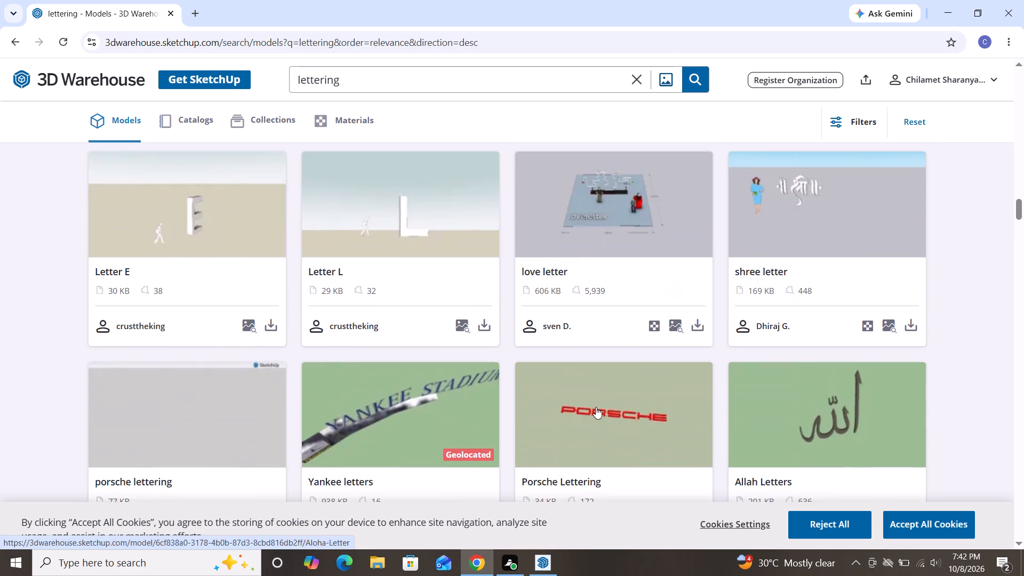
scroll(596, 407, "up", 15)
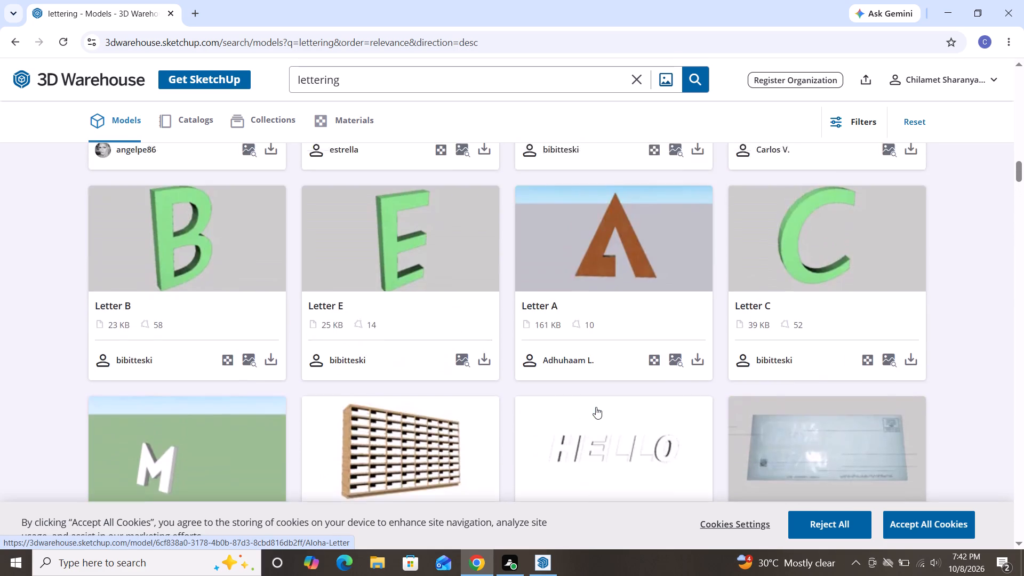
scroll(596, 407, "up", 11)
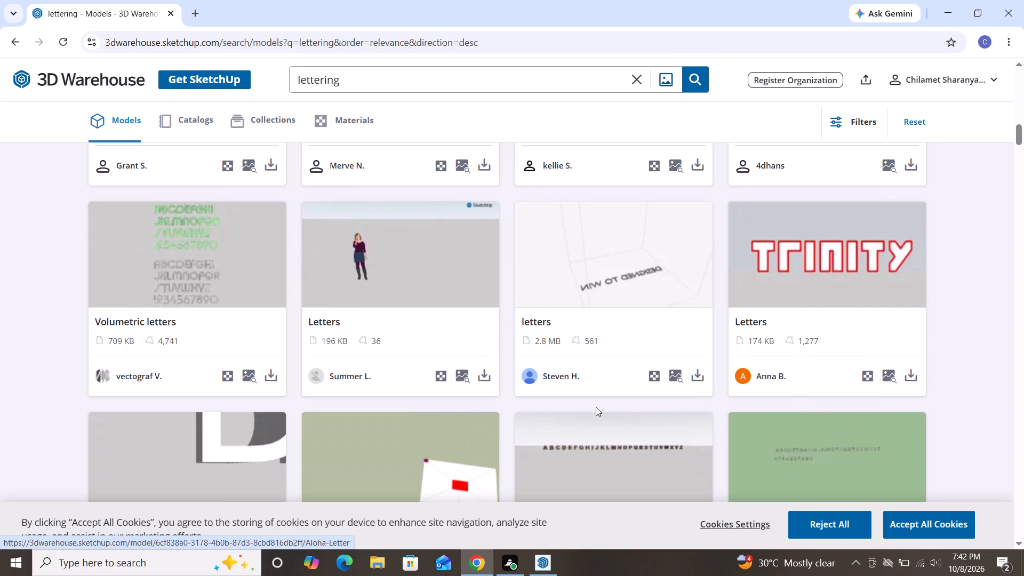
scroll(596, 407, "up", 11)
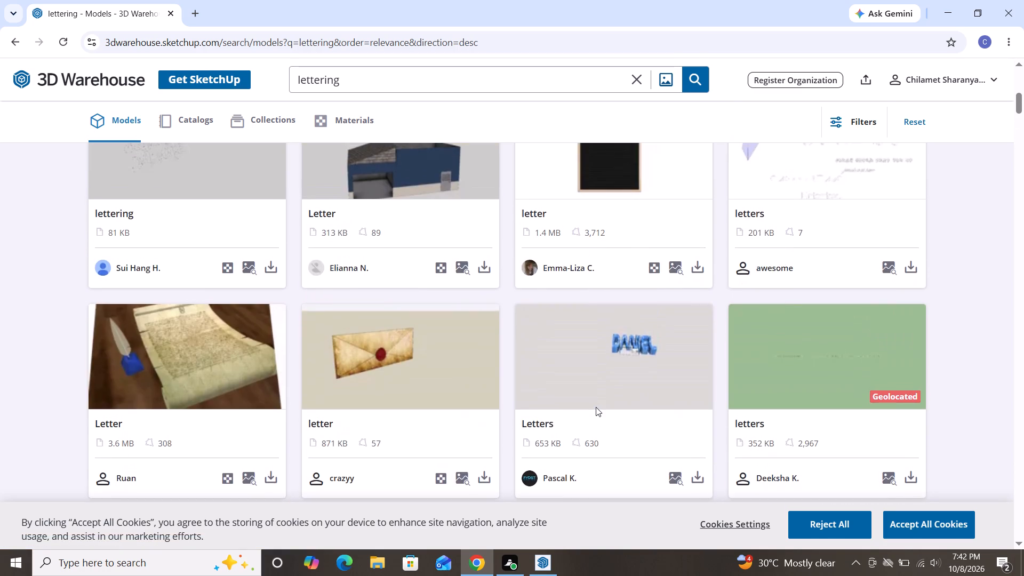
scroll(596, 407, "up", 13)
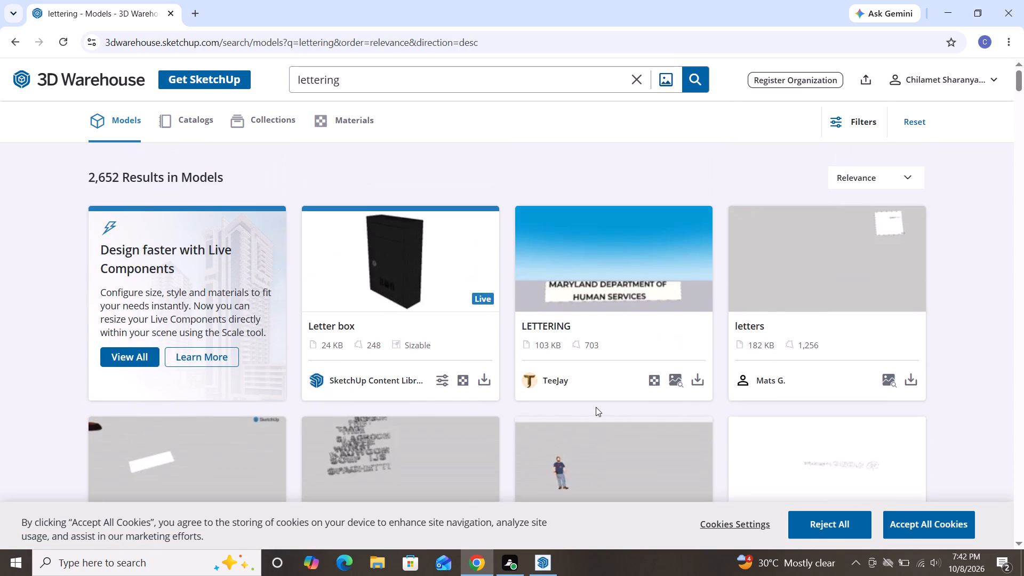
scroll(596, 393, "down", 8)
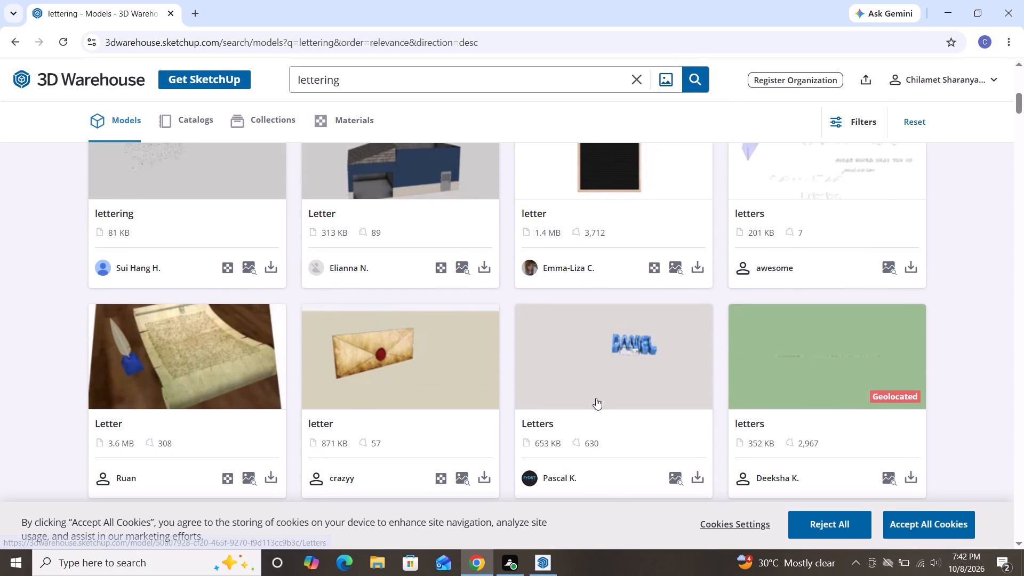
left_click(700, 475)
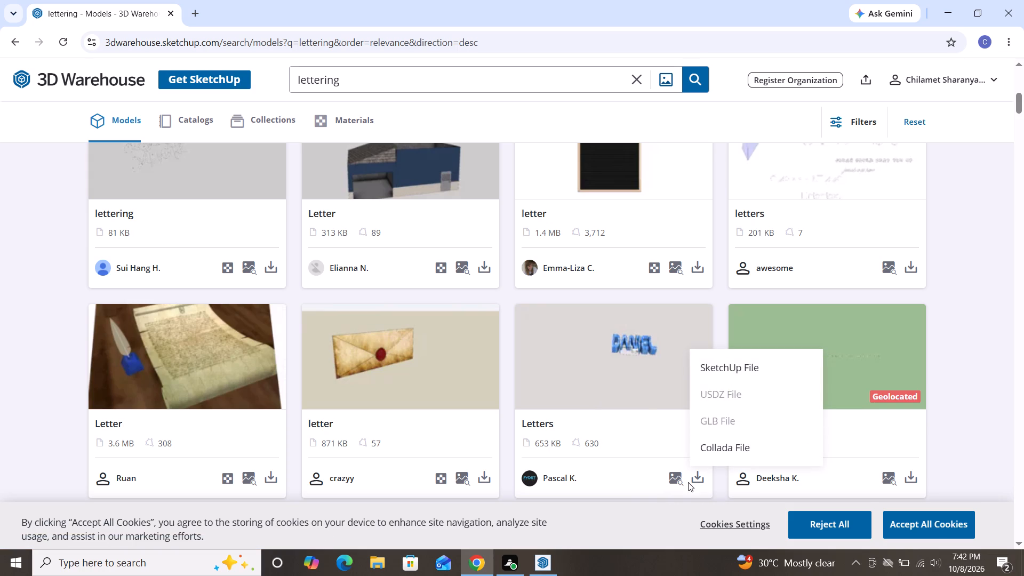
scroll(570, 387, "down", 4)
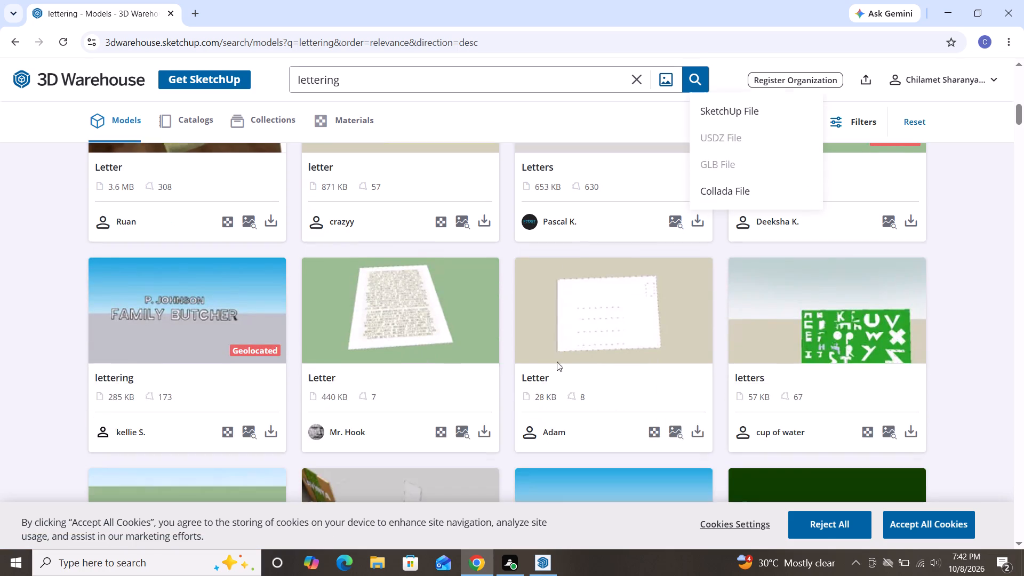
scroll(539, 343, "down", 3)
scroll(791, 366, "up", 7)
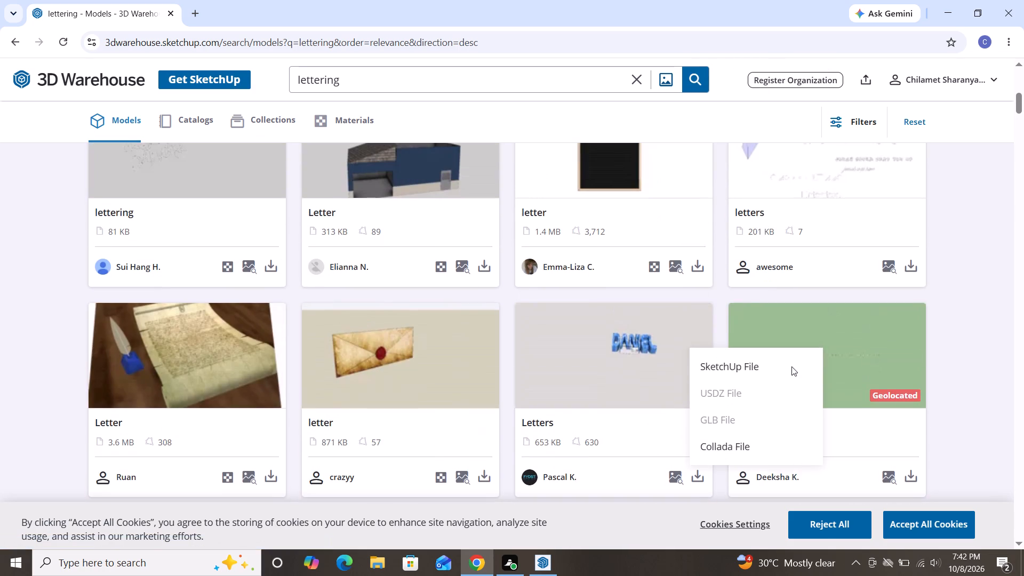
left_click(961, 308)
Go through the loaded "lettering" models once more from the early results onward to choose a letter set.
scroll(681, 328, "down", 8)
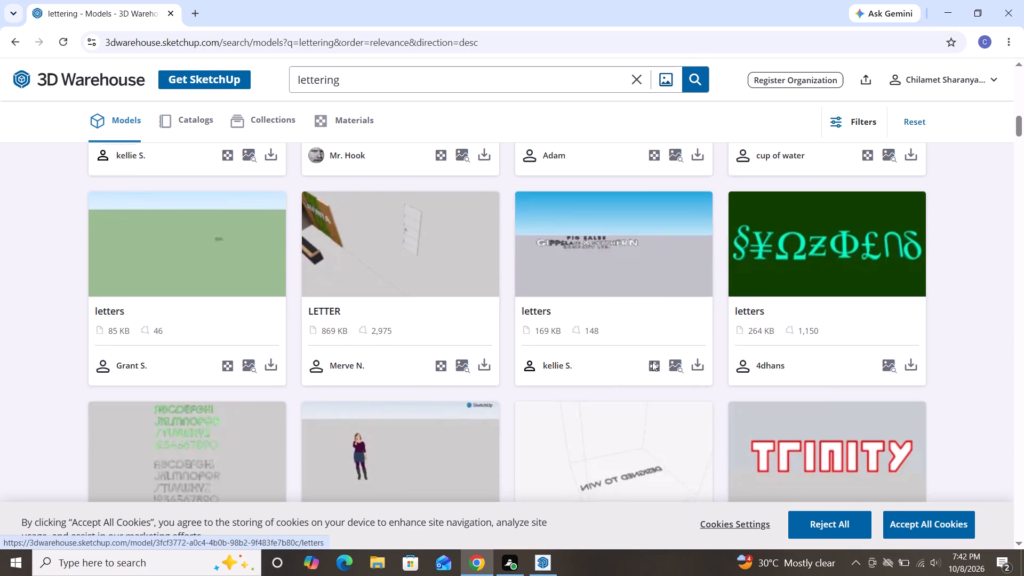
scroll(652, 362, "down", 19)
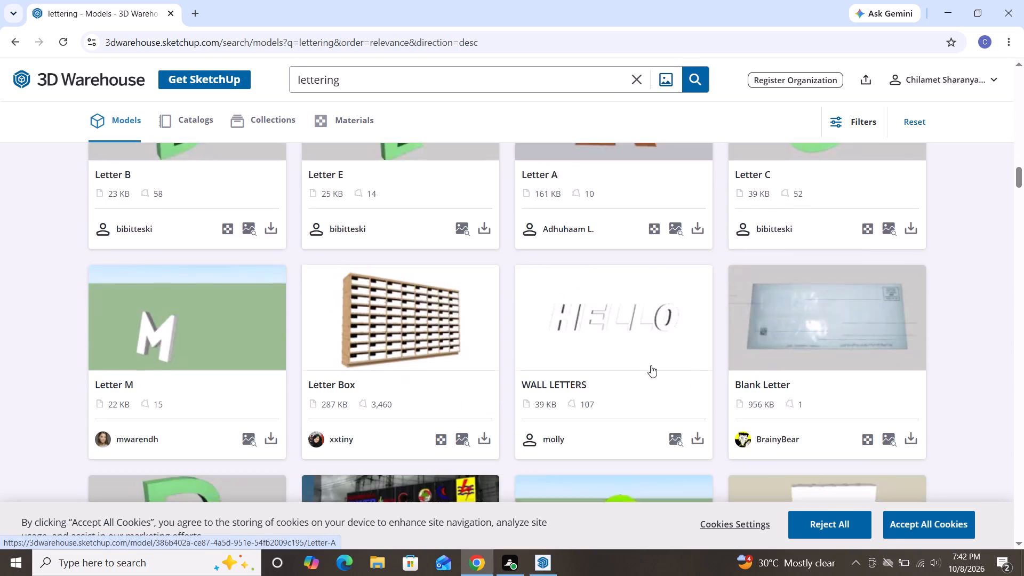
scroll(646, 375, "down", 4)
scroll(607, 394, "down", 7)
scroll(555, 422, "down", 1)
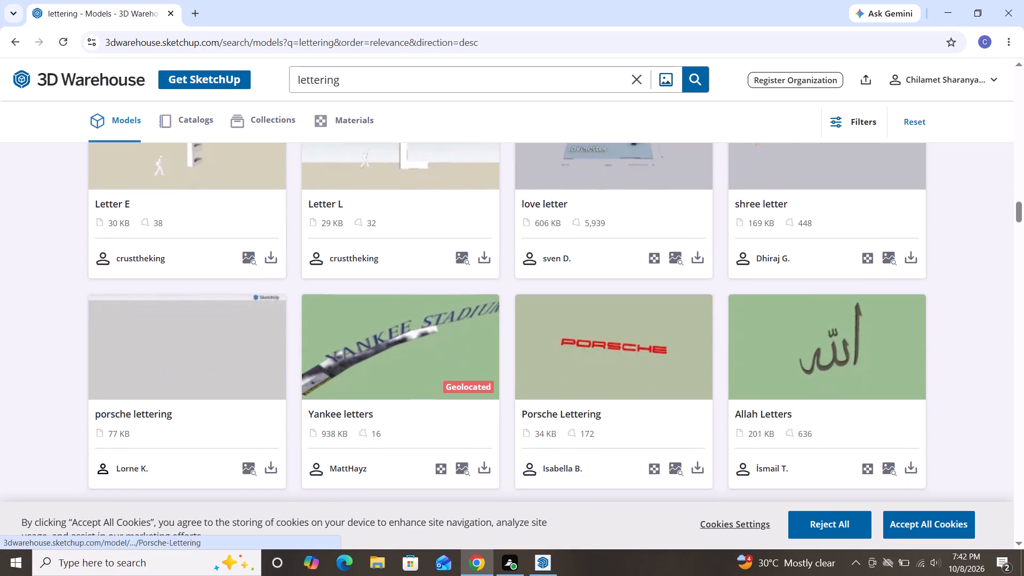
scroll(551, 425, "down", 2)
scroll(551, 425, "up", 2)
scroll(551, 425, "down", 3)
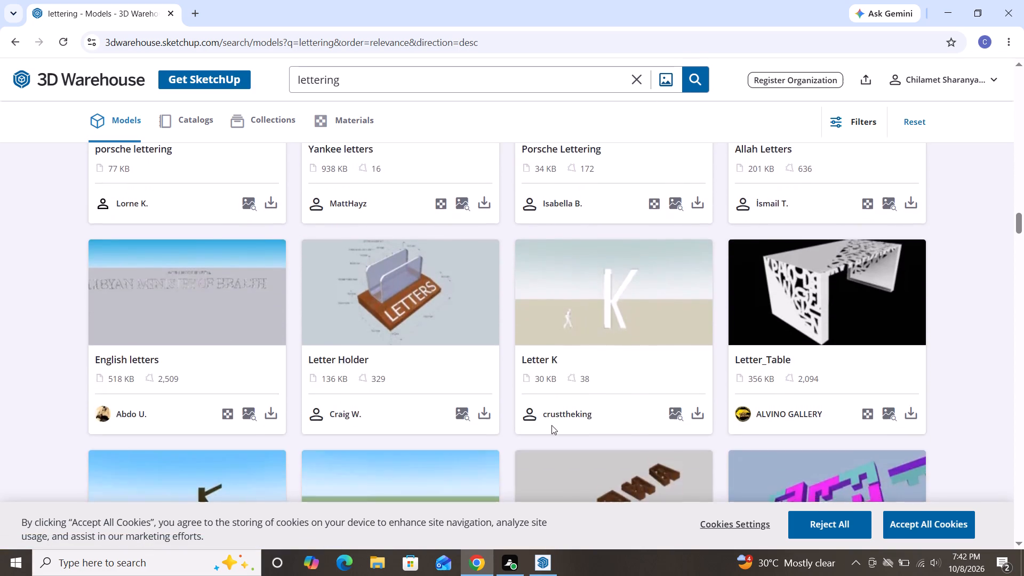
scroll(551, 425, "down", 9)
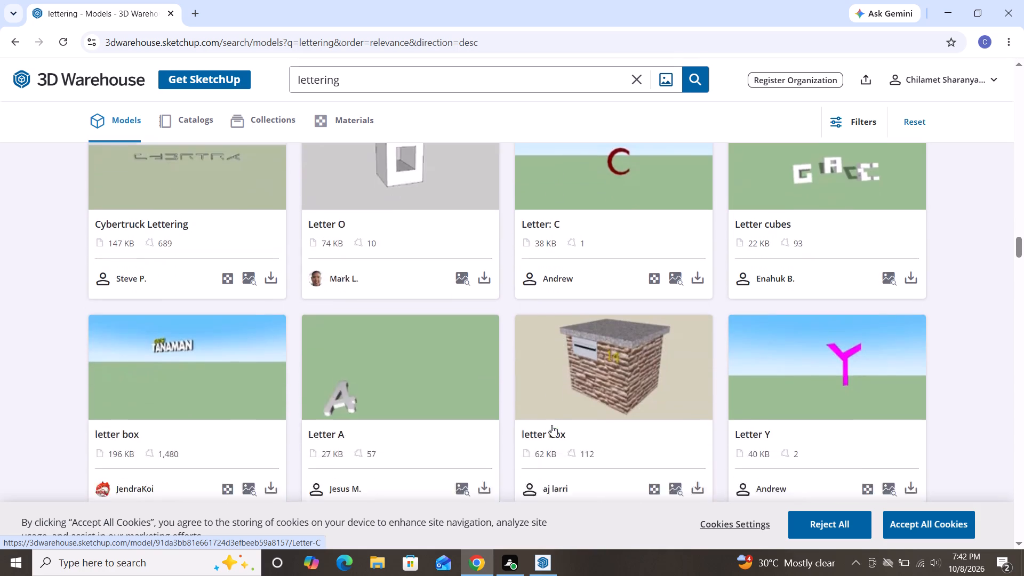
scroll(551, 425, "down", 10)
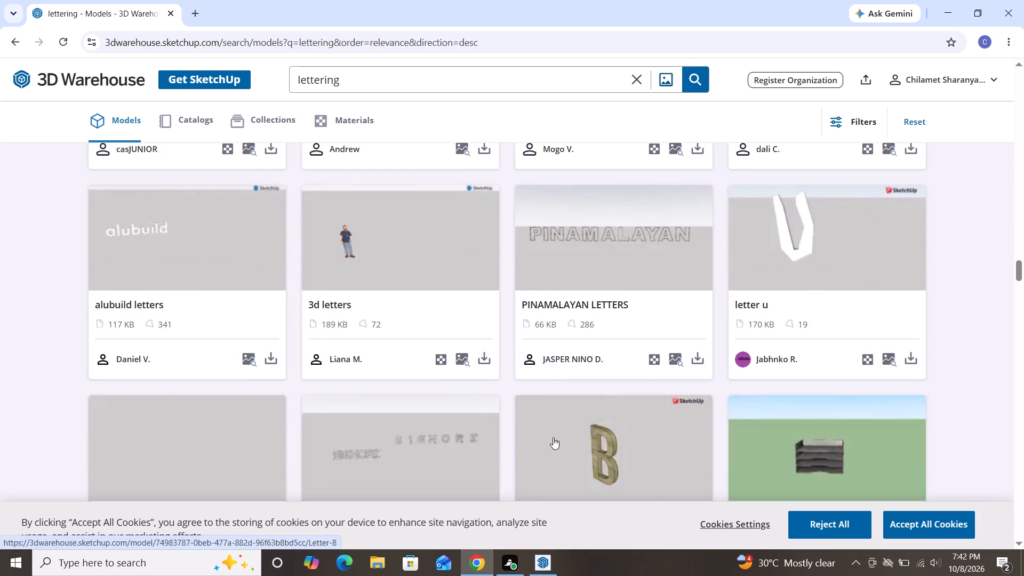
scroll(554, 438, "down", 13)
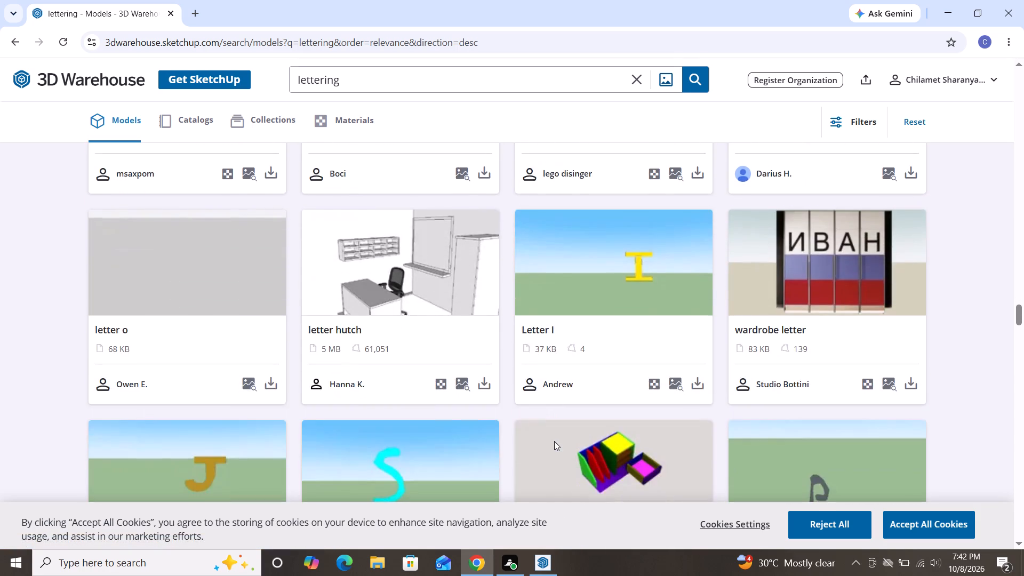
scroll(554, 441, "down", 17)
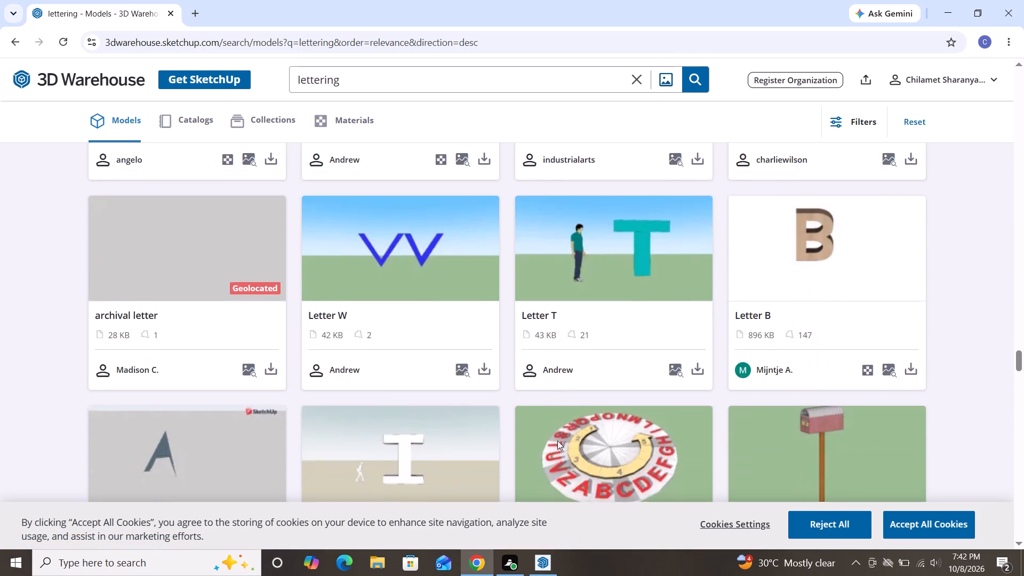
scroll(557, 441, "down", 18)
scroll(557, 441, "down", 14)
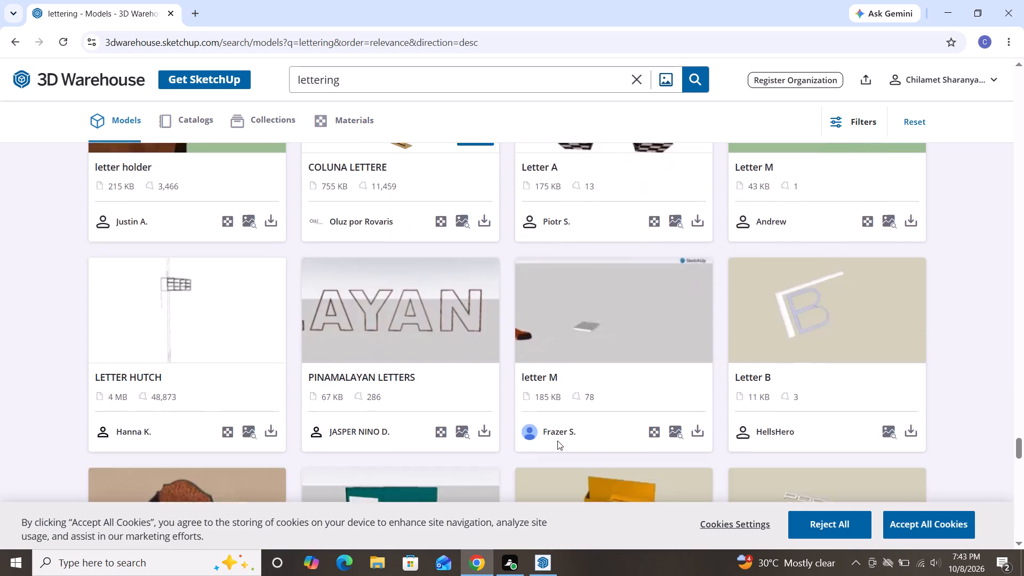
Download the "Freaka Letters" model near the end of the loaded results as a SketchUp file.
scroll(557, 441, "down", 10)
scroll(515, 442, "down", 8)
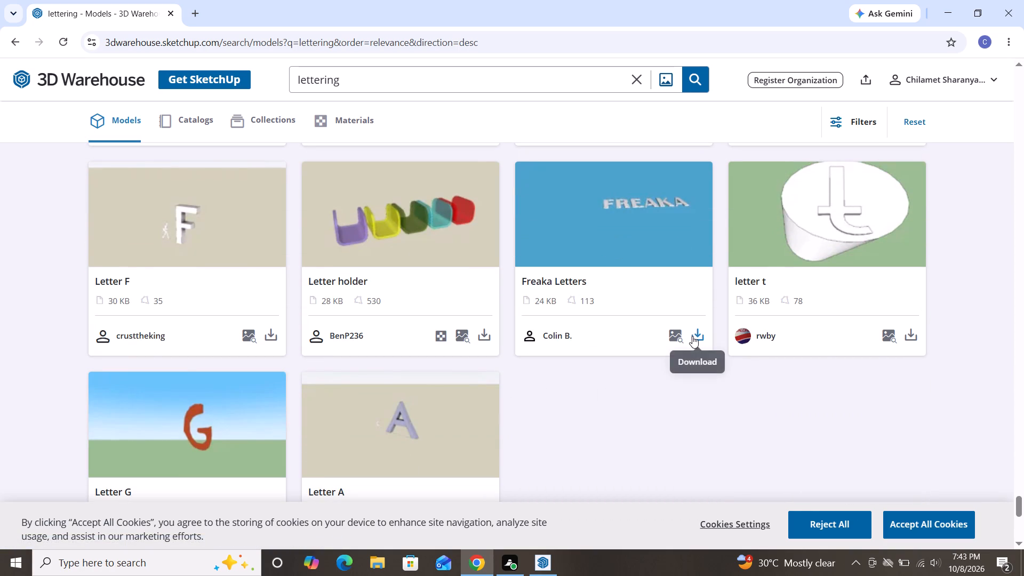
left_click(692, 336)
left_click(702, 361)
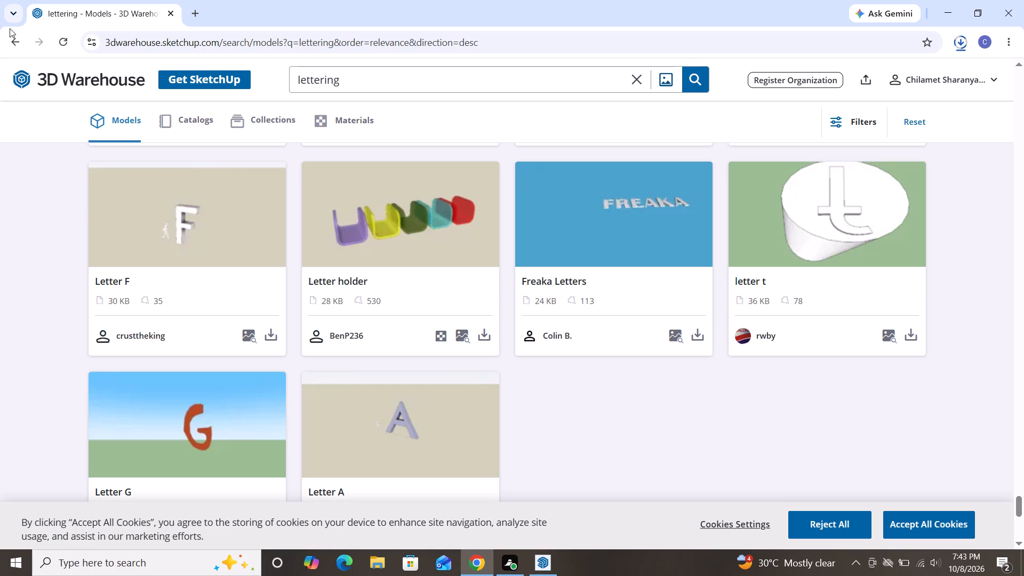
Switch to SketchUp and examine the front elevation of the house around the entrance and boundary wall.
left_click(545, 554)
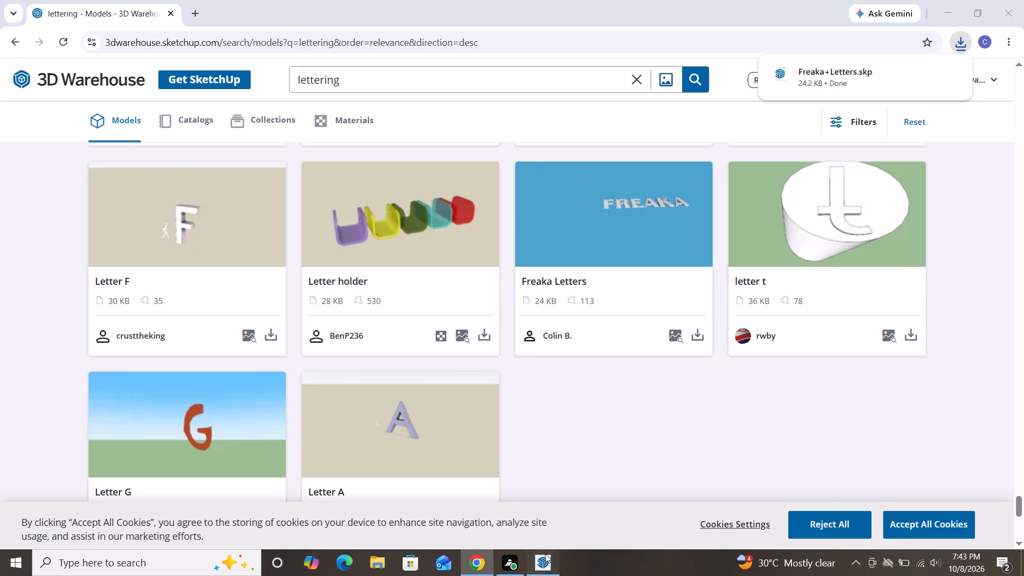
left_click_drag(699, 381, 707, 379)
left_click(707, 379)
scroll(683, 277, "down", 4)
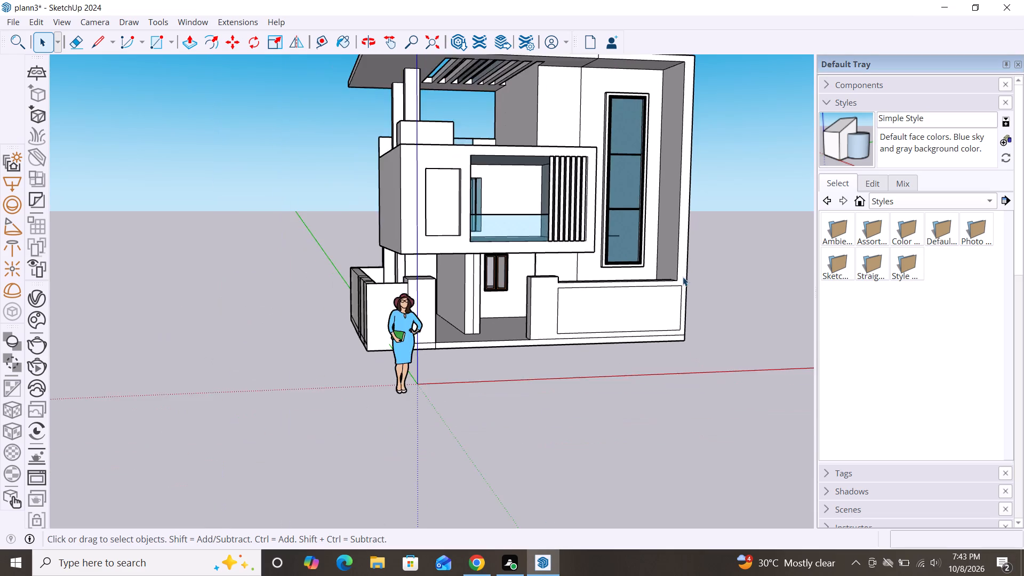
scroll(683, 277, "down", 2)
middle_click_drag(665, 309, 545, 322)
scroll(485, 287, "up", 3)
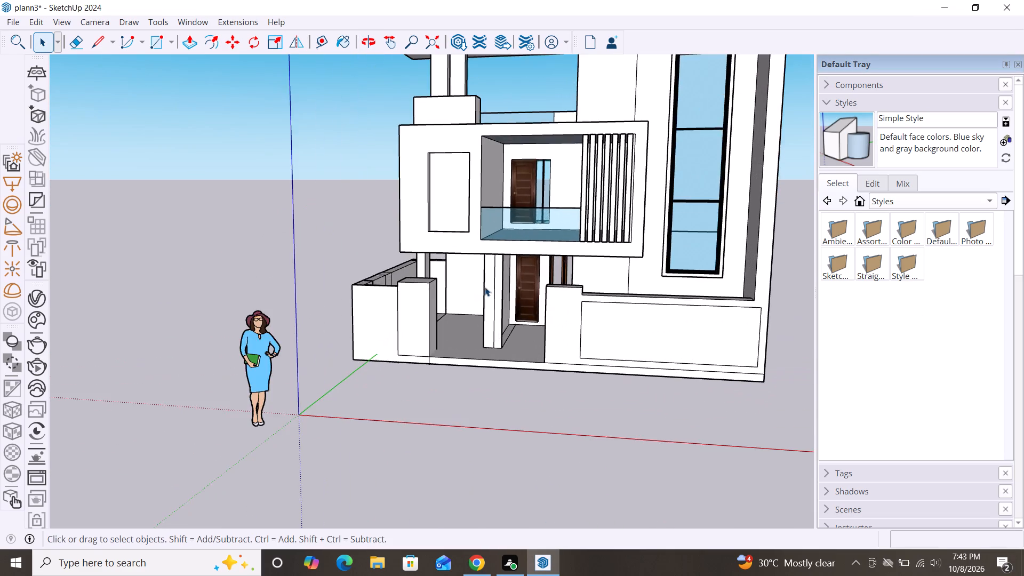
scroll(485, 287, "down", 3)
middle_click_drag(491, 300, 520, 305)
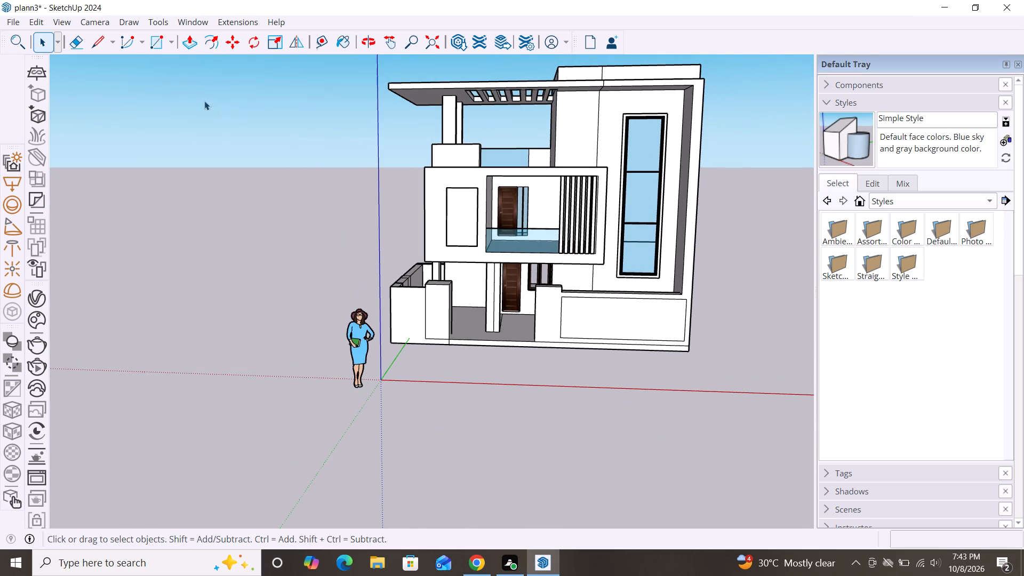
scroll(518, 215, "up", 4)
scroll(469, 228, "down", 2)
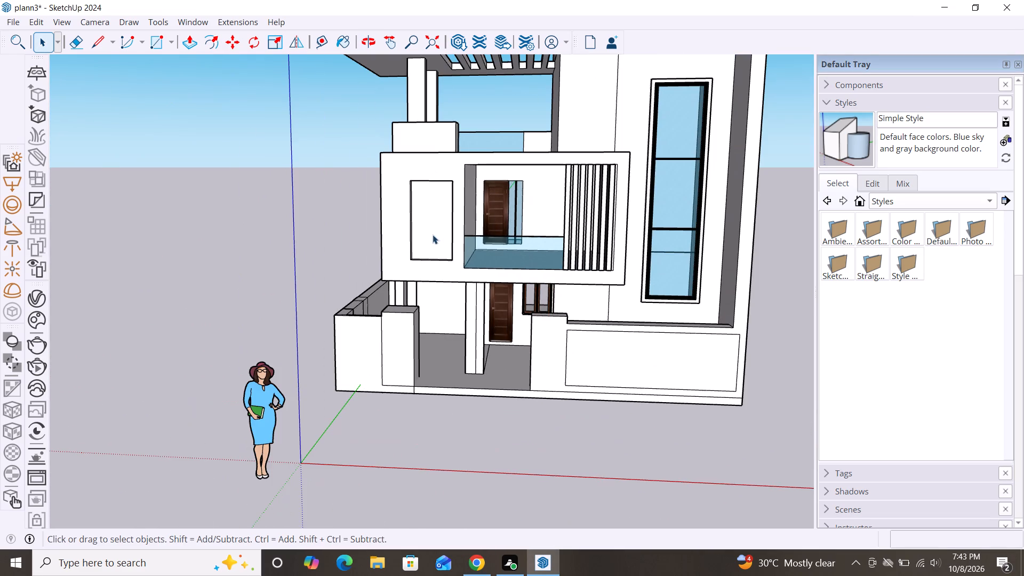
Import the Modern+Gate+1 model from Downloads and place it in front of the opening between the entrance pillars.
left_click(7, 20)
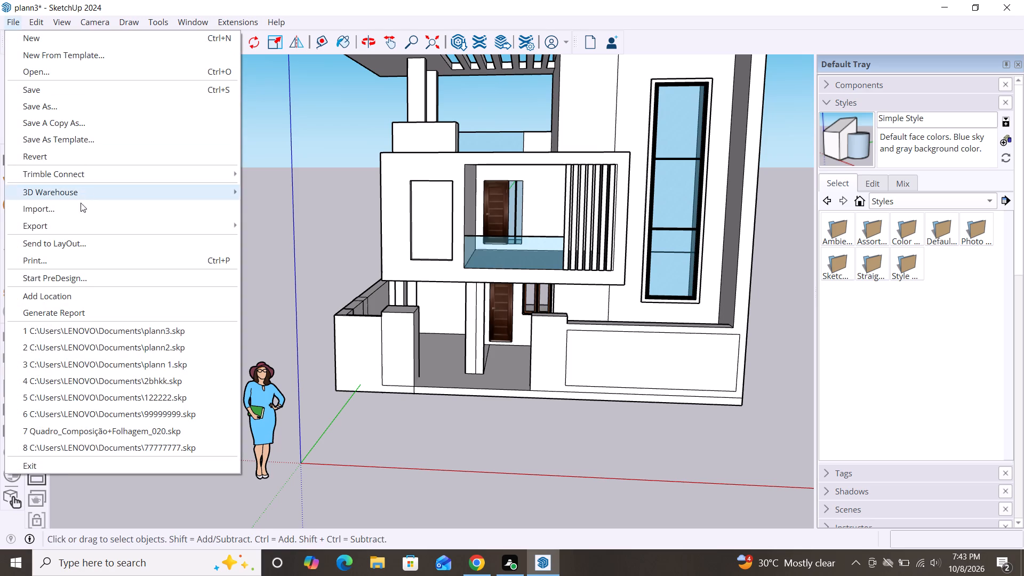
left_click(69, 213)
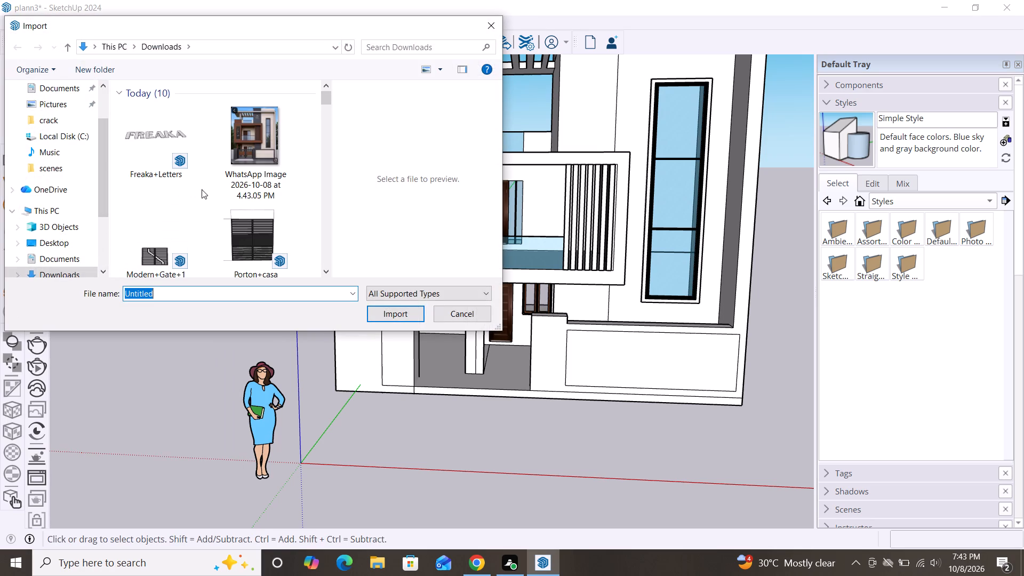
scroll(206, 188, "down", 2)
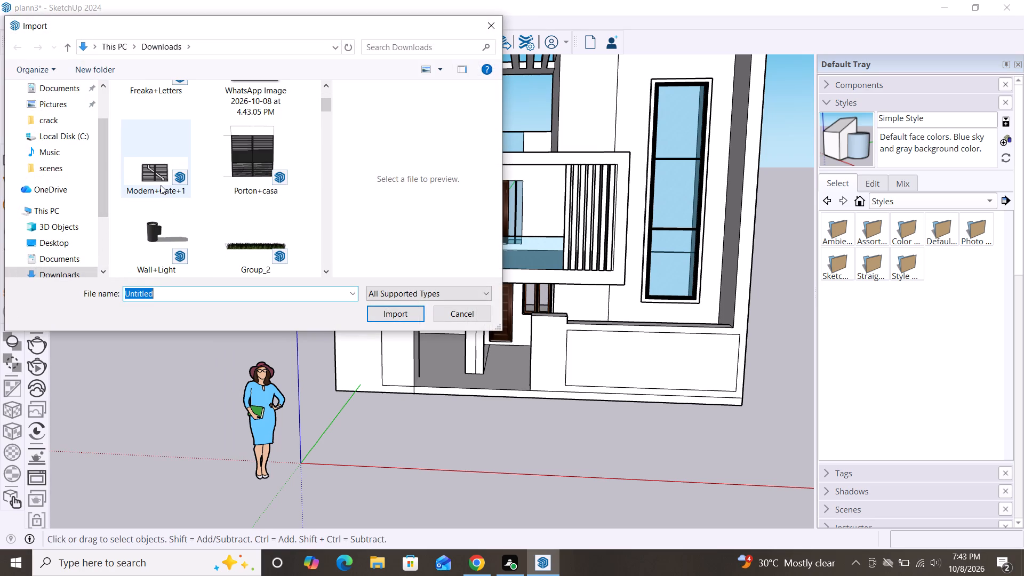
left_click(161, 185)
left_click(408, 318)
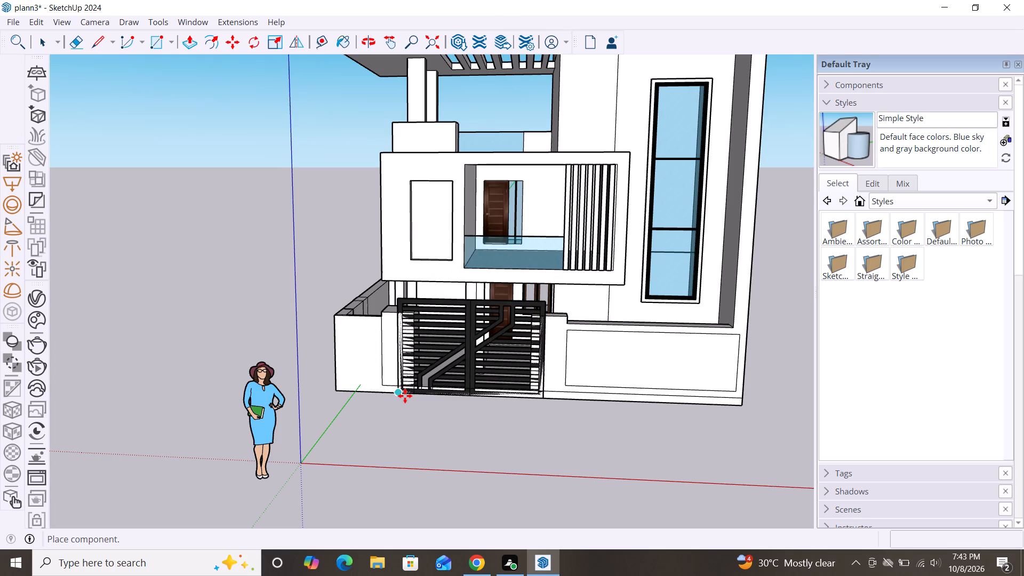
scroll(405, 396, "up", 5)
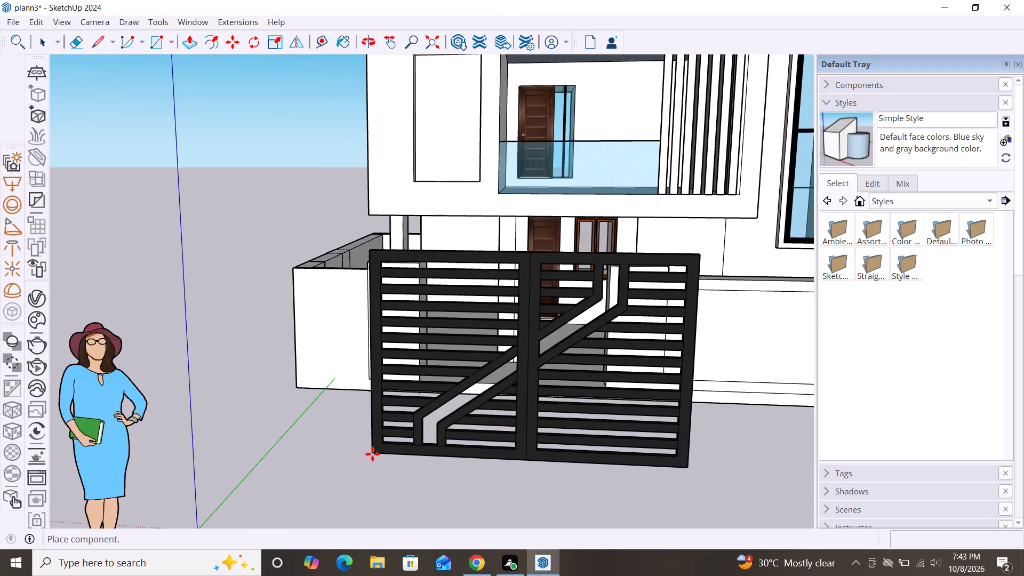
left_click(372, 454)
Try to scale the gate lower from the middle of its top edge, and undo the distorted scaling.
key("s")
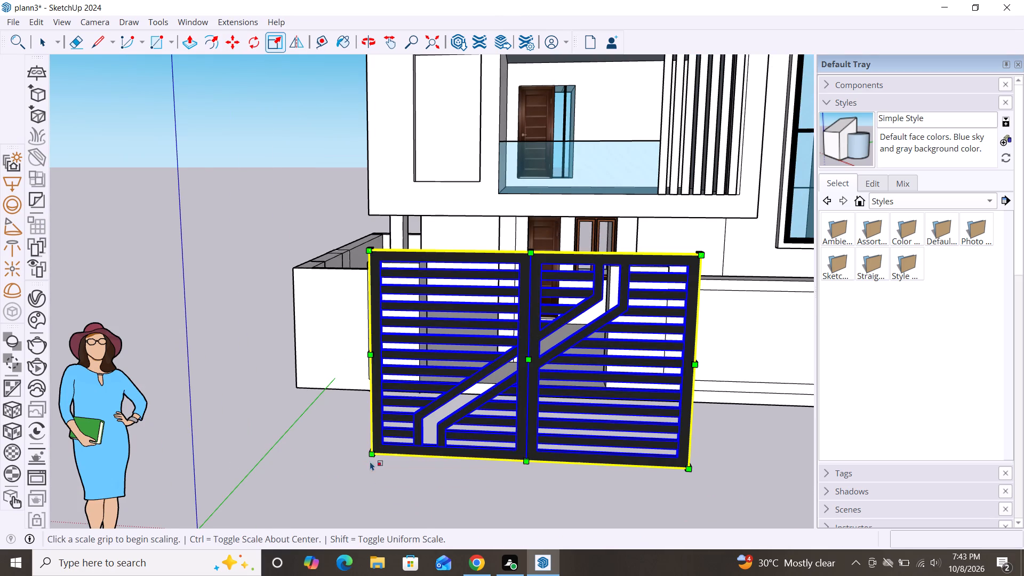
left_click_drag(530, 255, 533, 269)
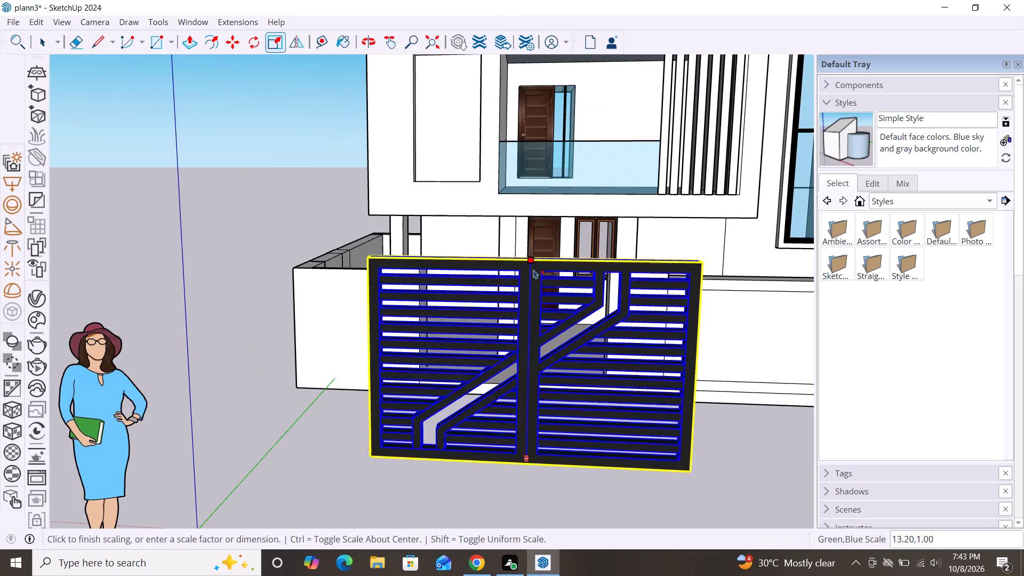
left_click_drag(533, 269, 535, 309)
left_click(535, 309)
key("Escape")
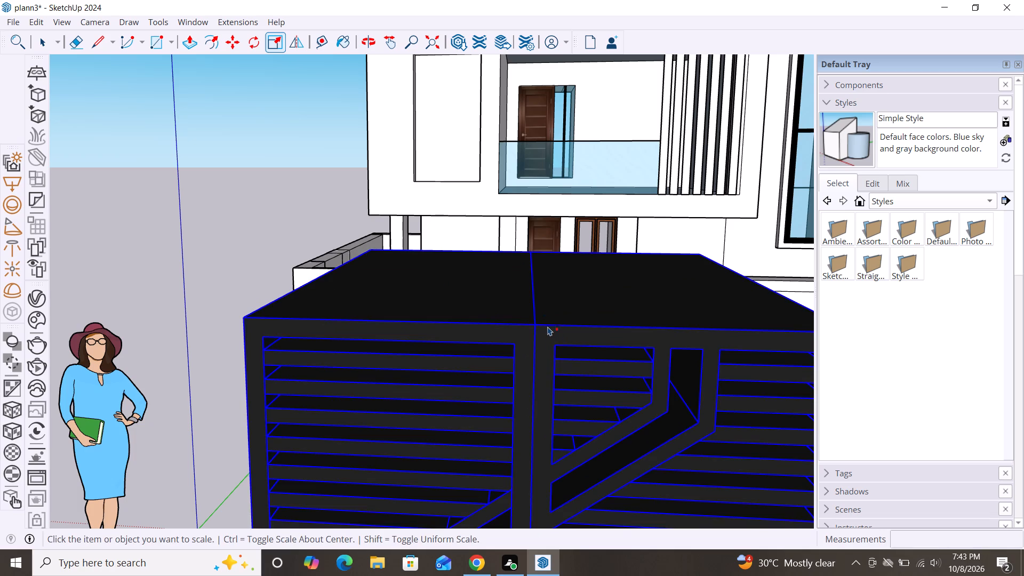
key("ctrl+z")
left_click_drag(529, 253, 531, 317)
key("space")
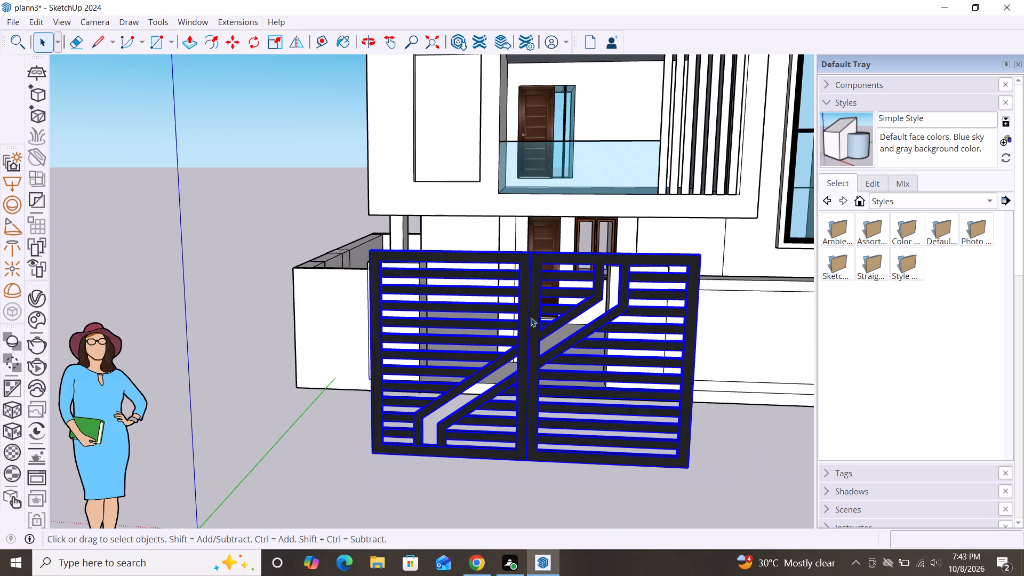
Move the gate by its lower corner forward onto the ground, clear of the front boundary wall.
left_click_drag(531, 317, 554, 387)
scroll(474, 298, "down", 7)
key("m")
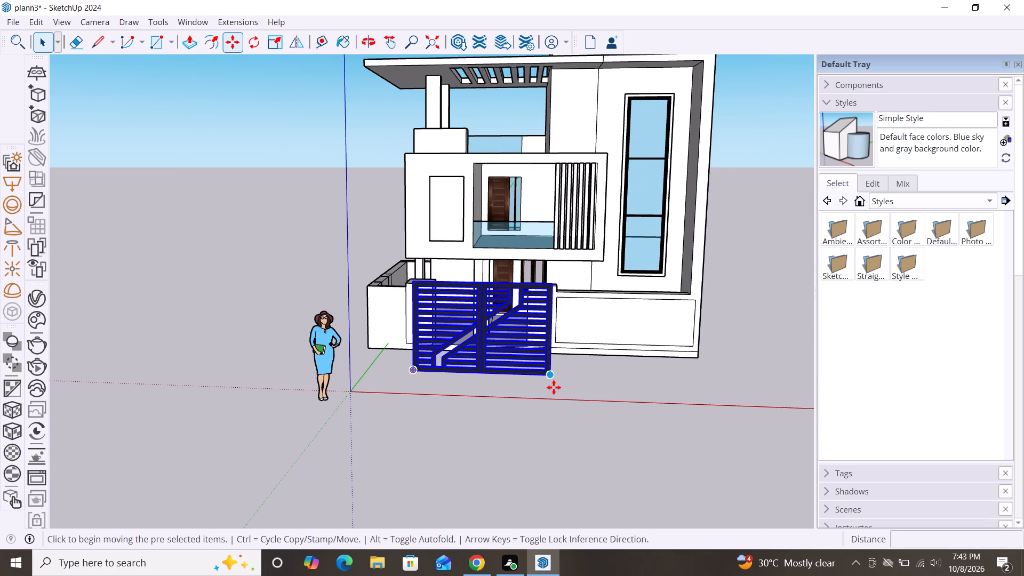
left_click_drag(554, 387, 552, 379)
left_click_drag(546, 374, 556, 386)
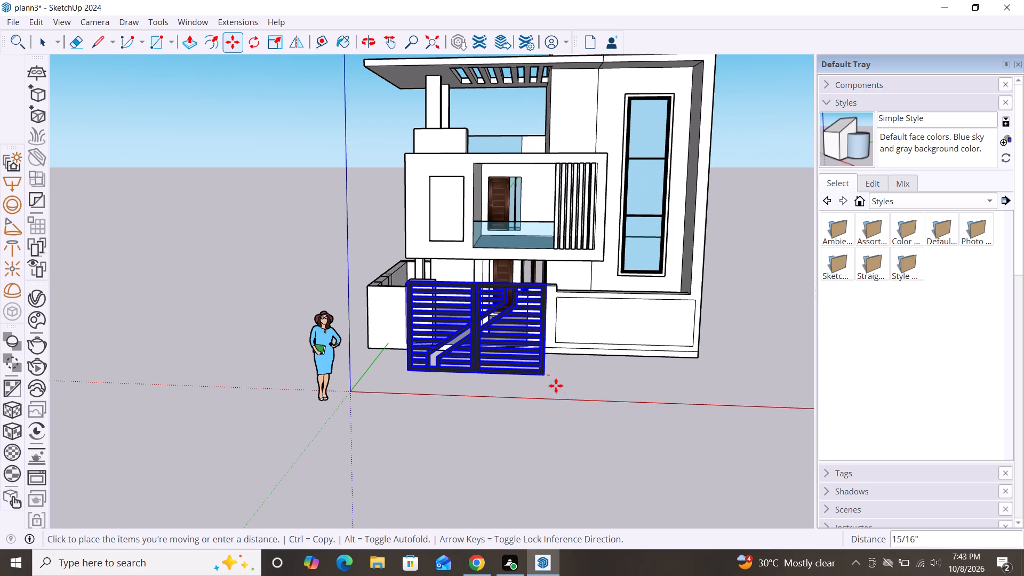
left_click_drag(556, 386, 586, 433)
left_click(585, 434)
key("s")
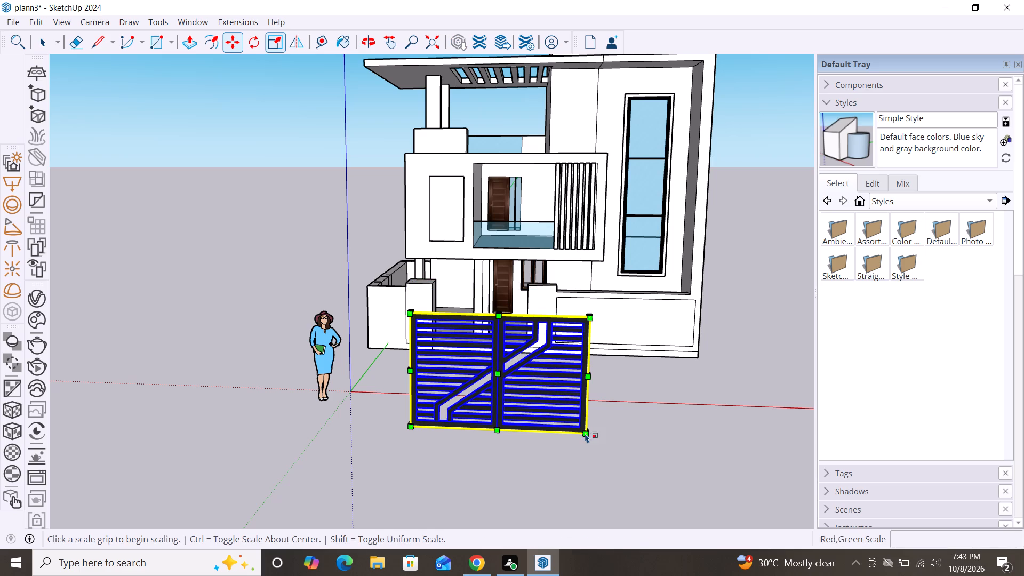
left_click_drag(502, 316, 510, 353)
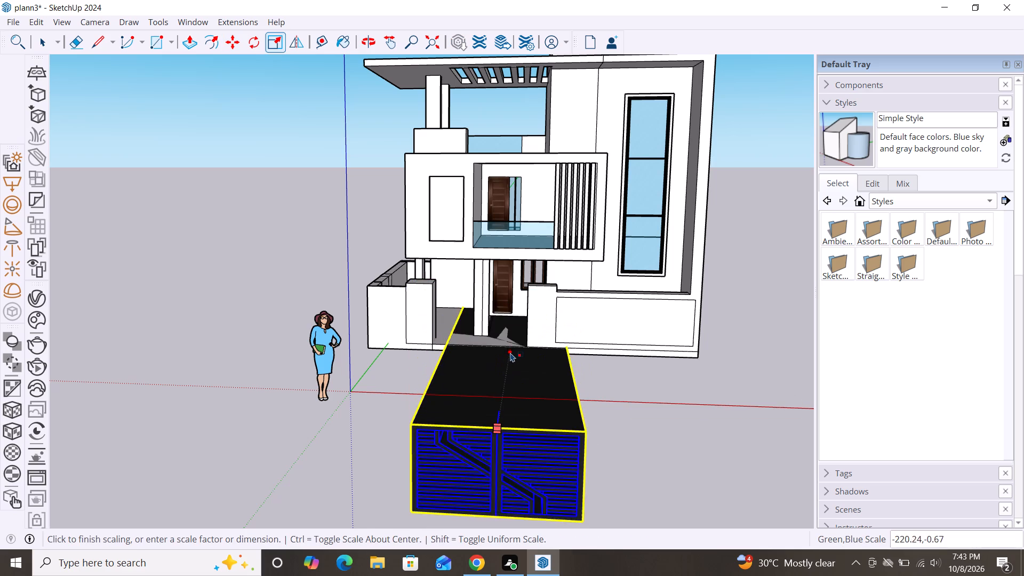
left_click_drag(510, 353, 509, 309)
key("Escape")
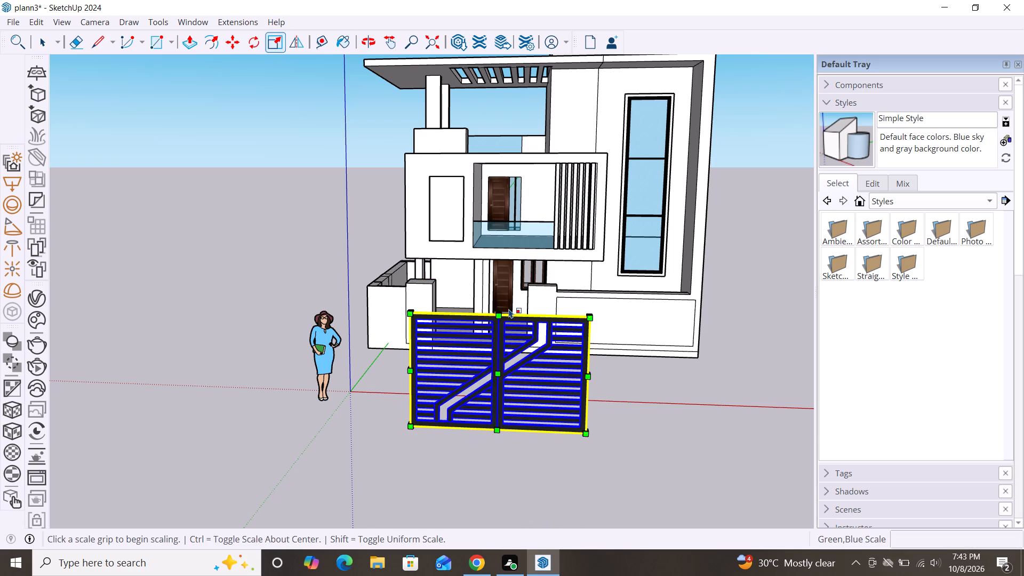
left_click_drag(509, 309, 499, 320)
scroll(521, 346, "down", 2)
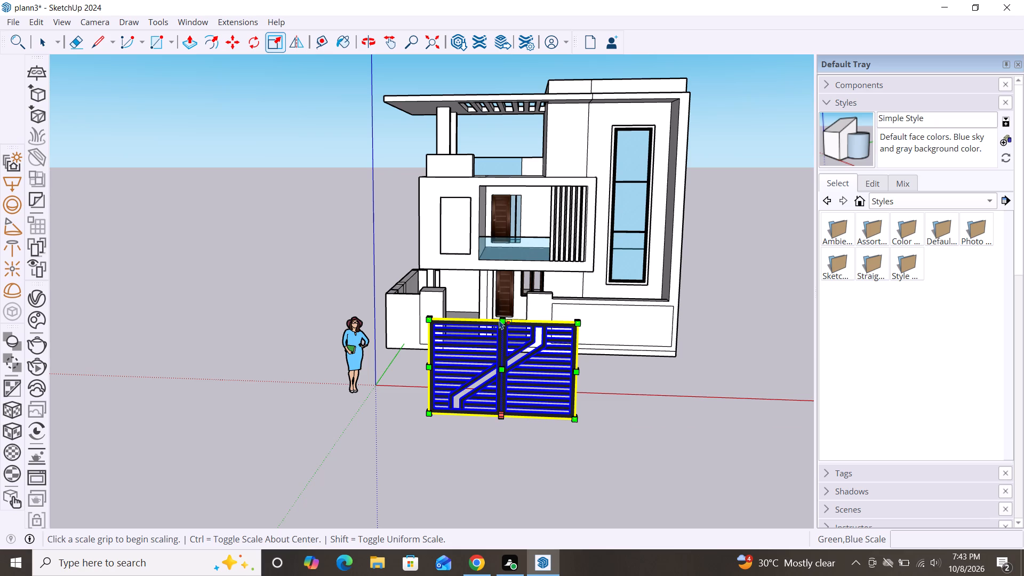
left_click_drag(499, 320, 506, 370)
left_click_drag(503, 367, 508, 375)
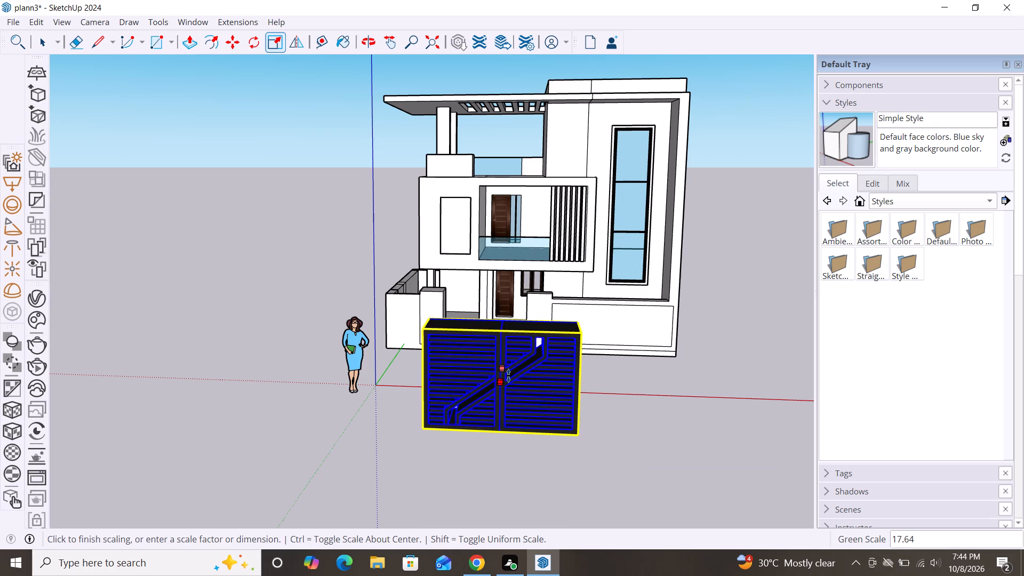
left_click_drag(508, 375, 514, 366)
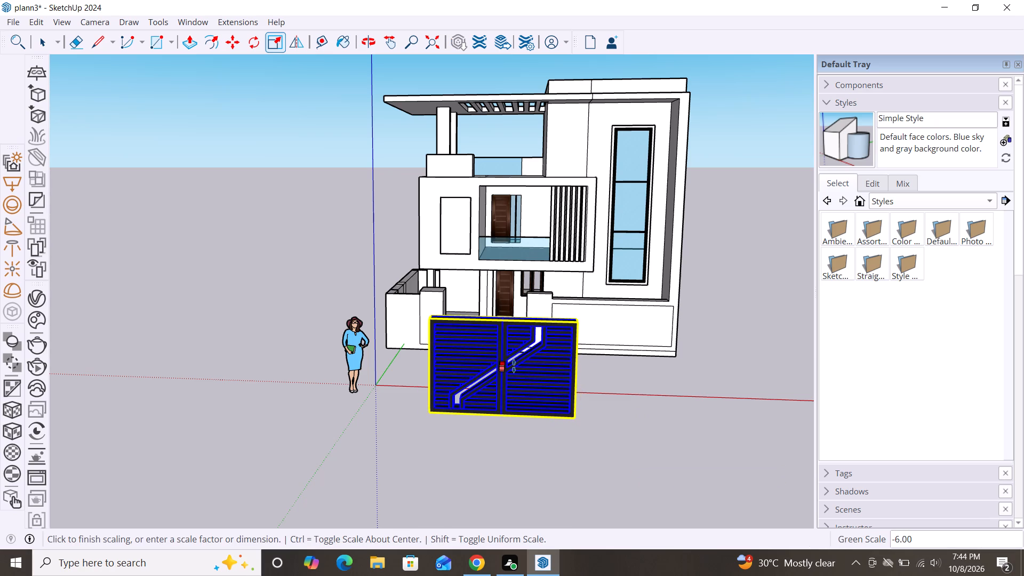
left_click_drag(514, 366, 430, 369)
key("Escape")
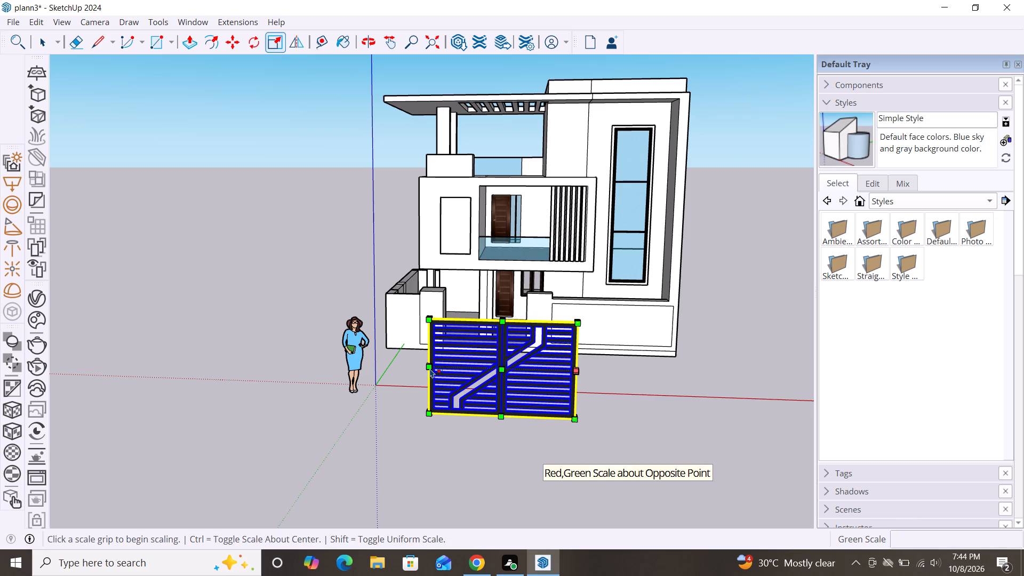
Scale the gate narrower from its side on the woman figure's side, to roughly half its width.
left_click_drag(430, 369, 471, 369)
left_click_drag(431, 365, 467, 362)
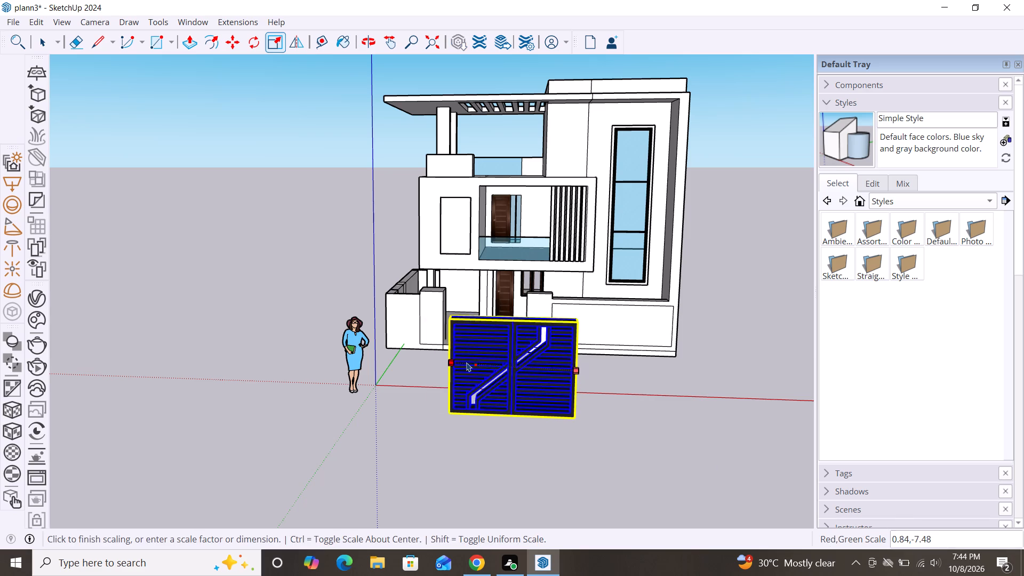
left_click_drag(467, 362, 494, 367)
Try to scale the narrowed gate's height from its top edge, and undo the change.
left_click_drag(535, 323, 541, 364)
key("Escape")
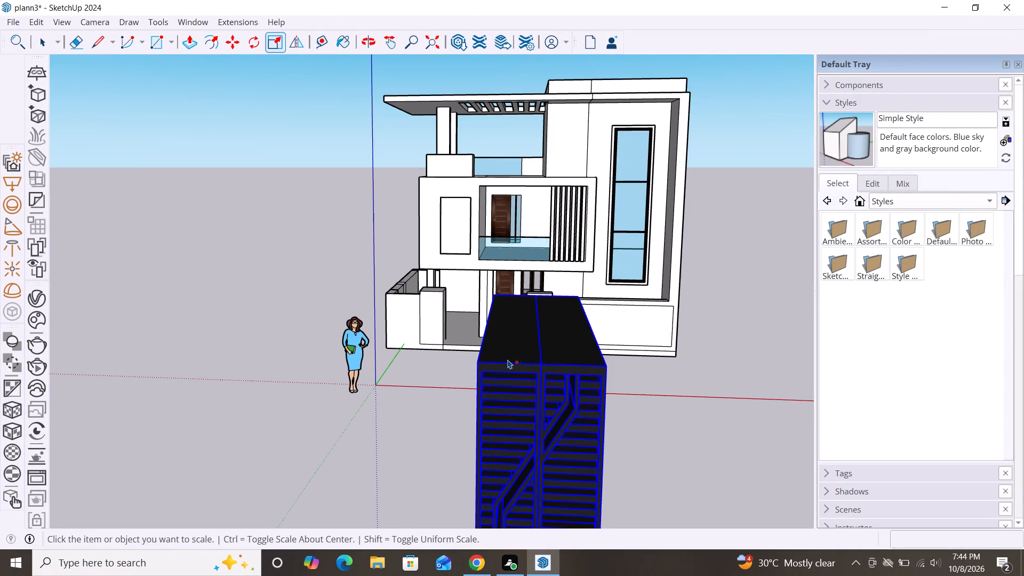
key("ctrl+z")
Move the gate by its lower corner onto the base corner of the entrance pillar beside the panelled boundary wall.
scroll(574, 375, "up", 11)
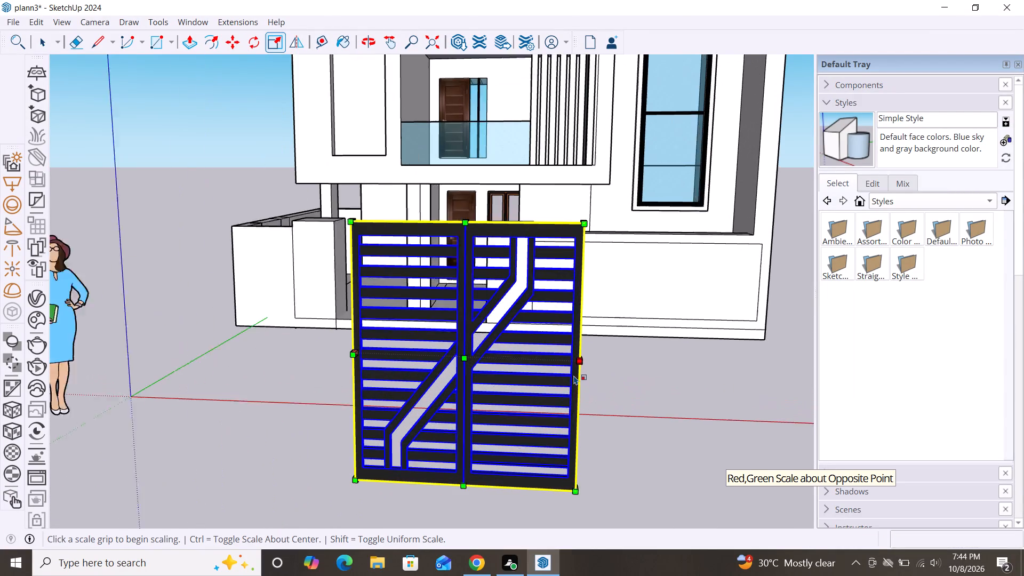
key("m")
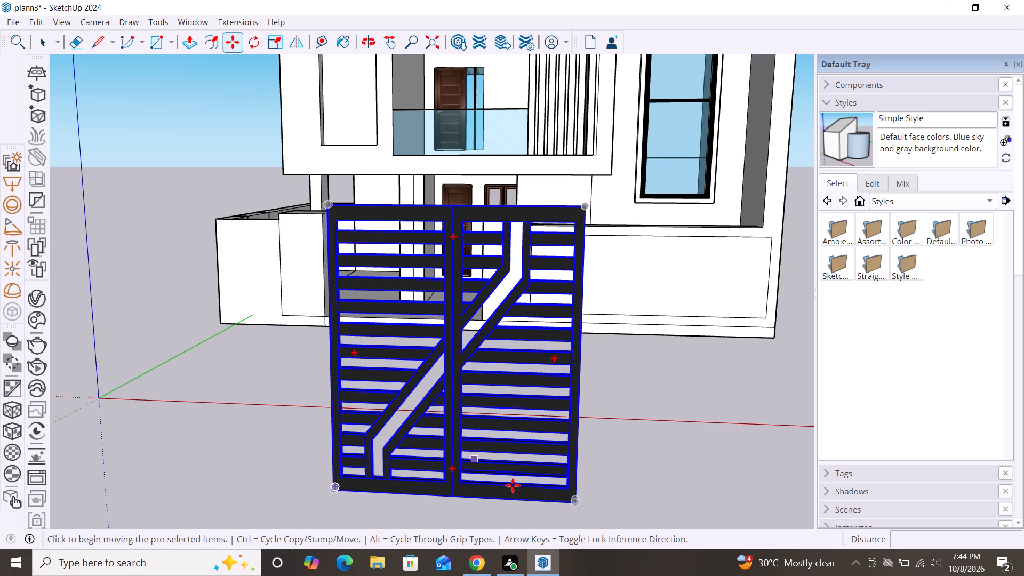
left_click_drag(579, 499, 565, 491)
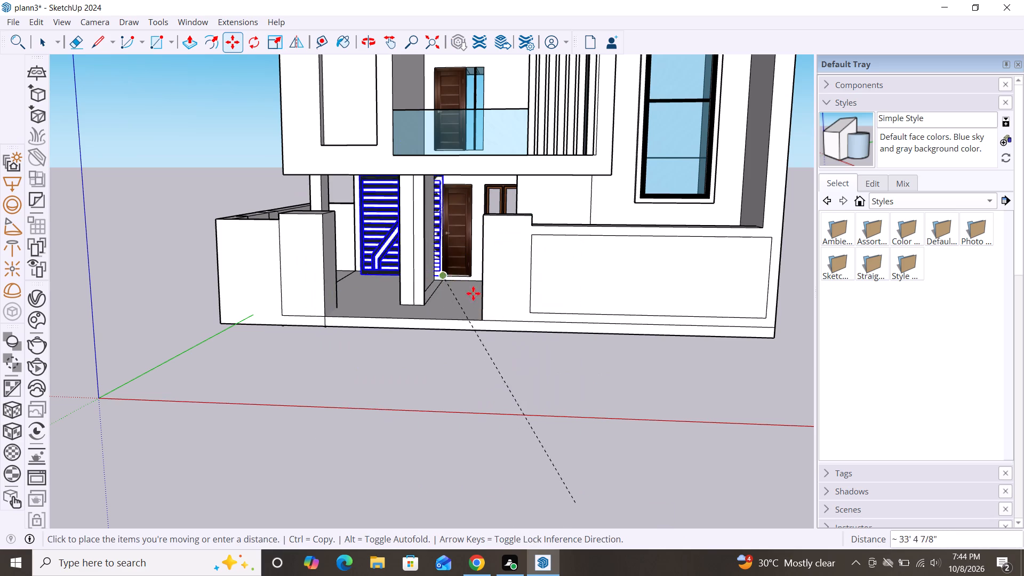
scroll(478, 301, "up", 12)
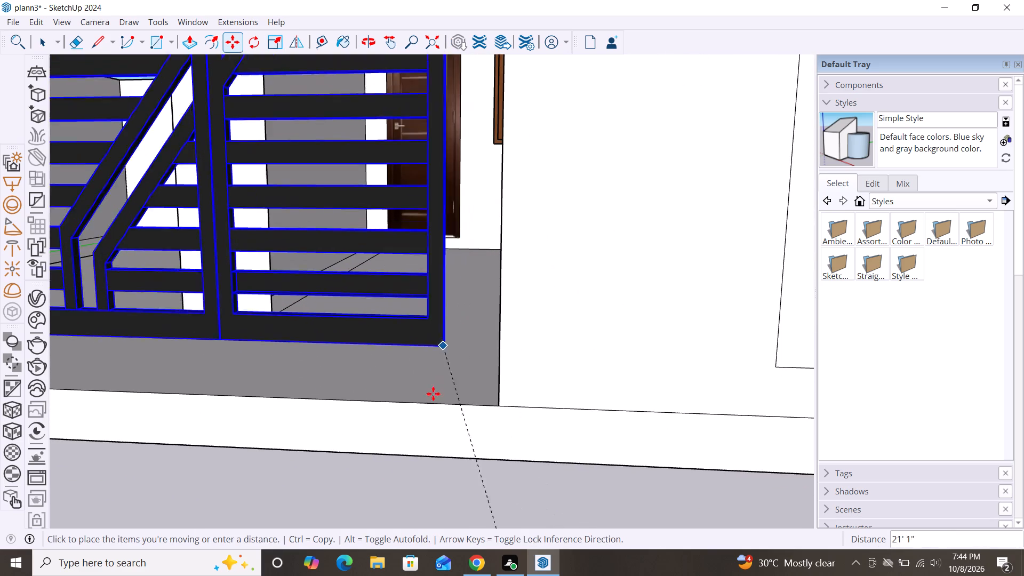
left_click(501, 407)
Scale the gate down from its top edge to roughly half its height, below the tops of the entrance pillars.
scroll(569, 363, "down", 3)
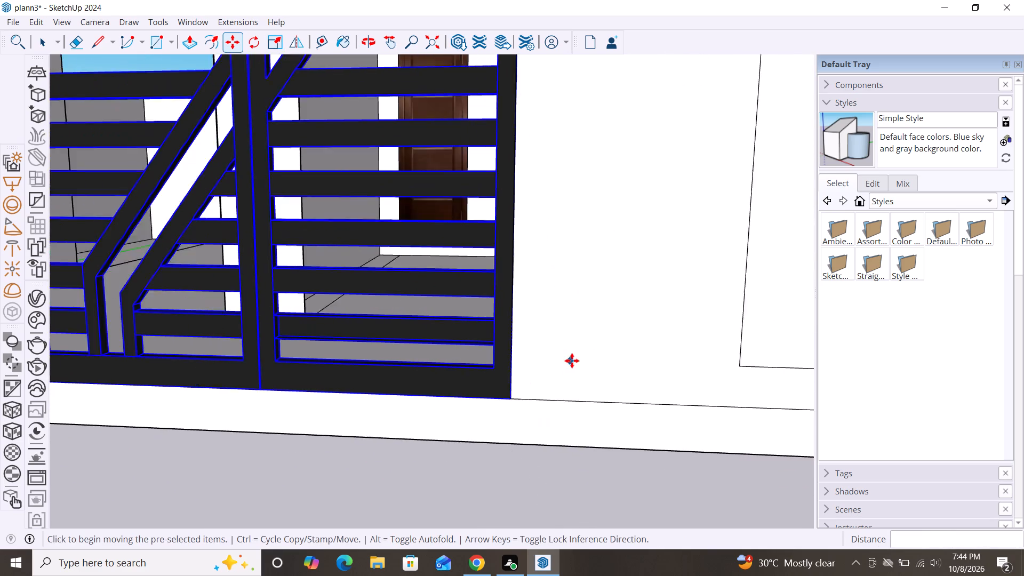
scroll(572, 361, "down", 11)
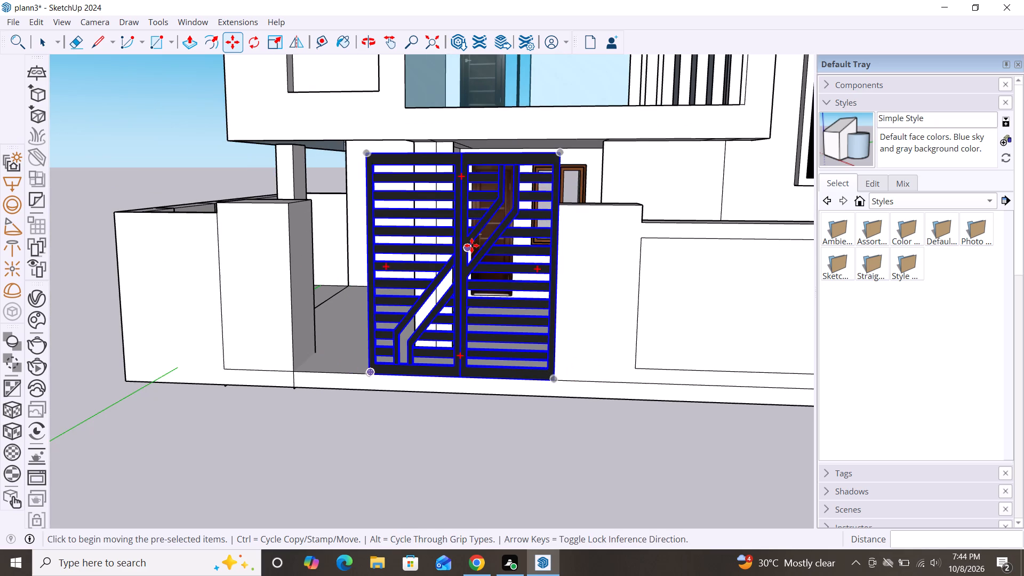
key("s")
left_click_drag(461, 156, 469, 263)
Scale the gate's free side out to the opposite entrance pillar, by about 1.43 in width and 1.05 in depth.
left_click_drag(370, 325, 308, 326)
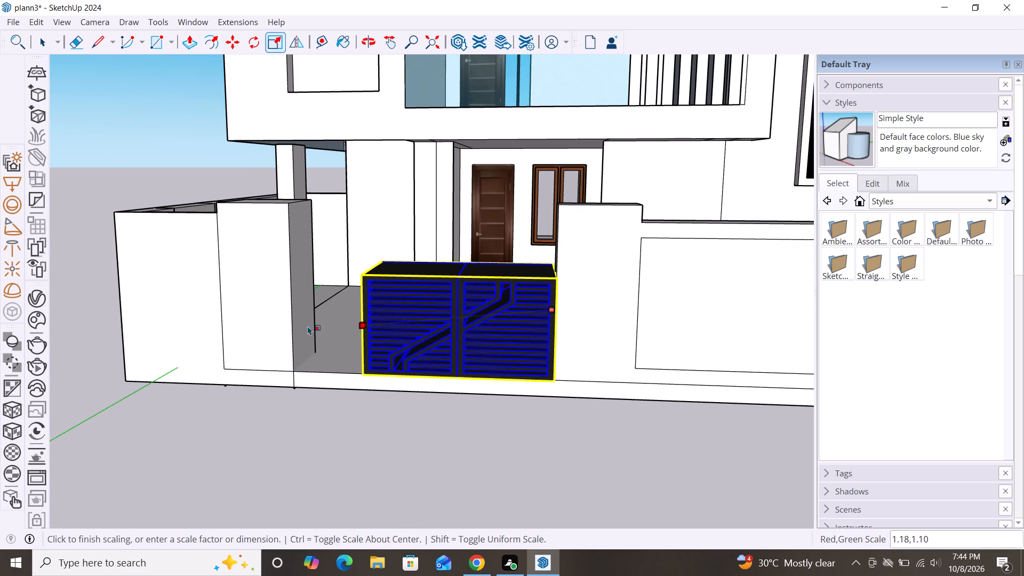
left_click_drag(308, 326, 296, 364)
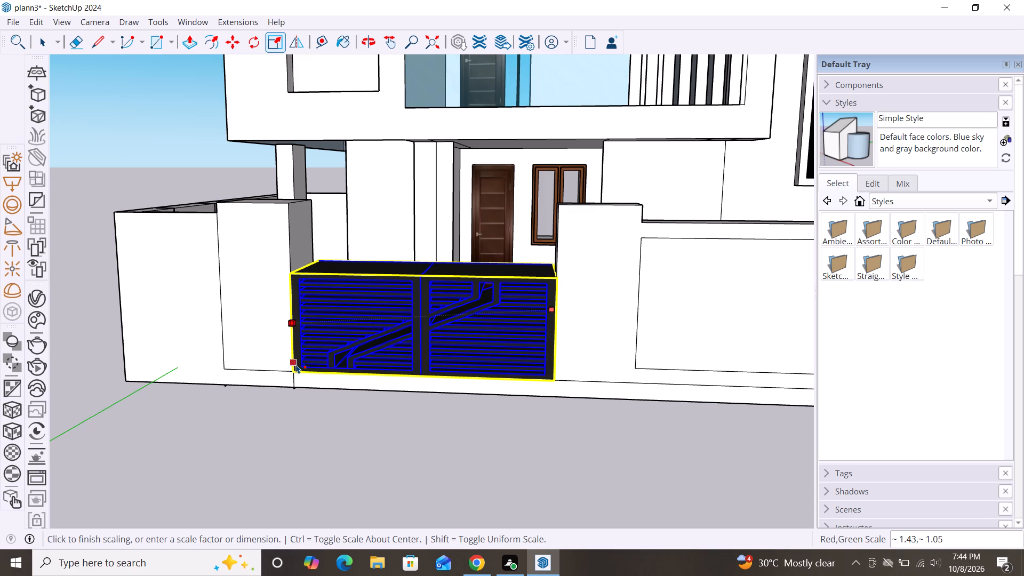
left_click_drag(296, 364, 294, 365)
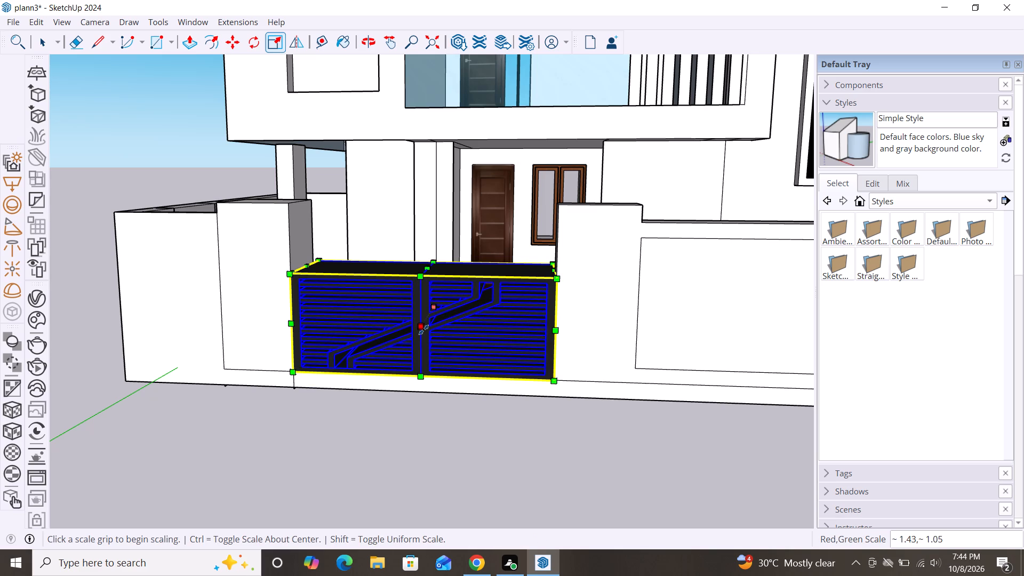
Scale the entrance gate's thickness down to about 0.13 along the green axis.
left_click_drag(423, 330, 437, 311)
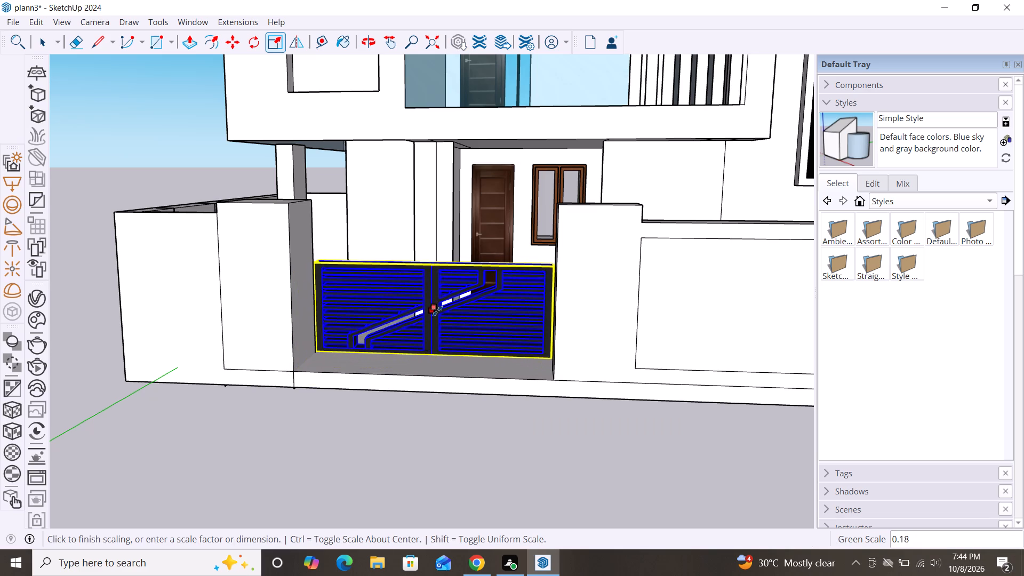
left_click_drag(437, 311, 439, 311)
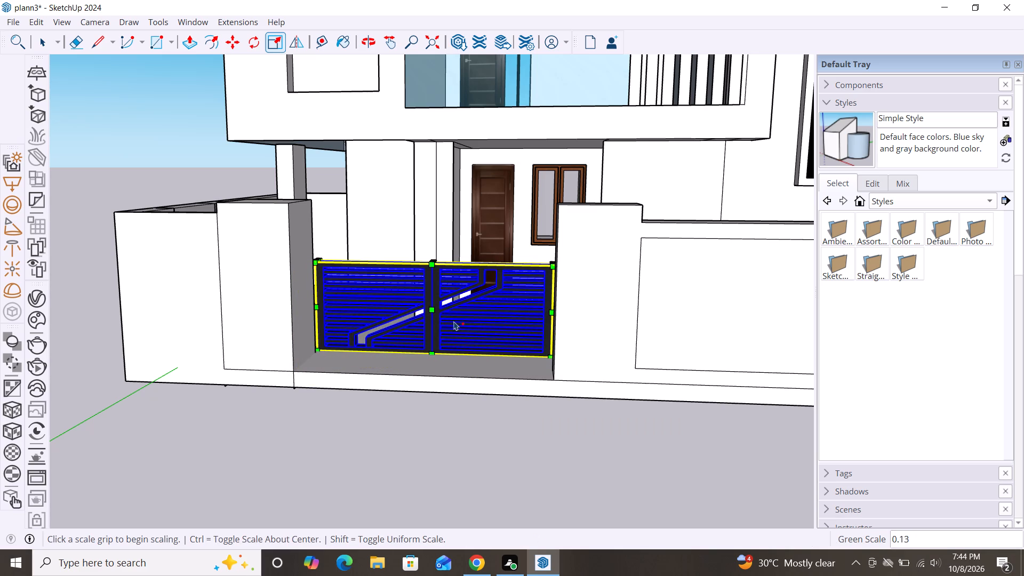
Move the thinned gate by its lower corner about 2' 8 7/8" onto the outer base corner of the pillar beside the panelled wall, and deselect it.
key("m")
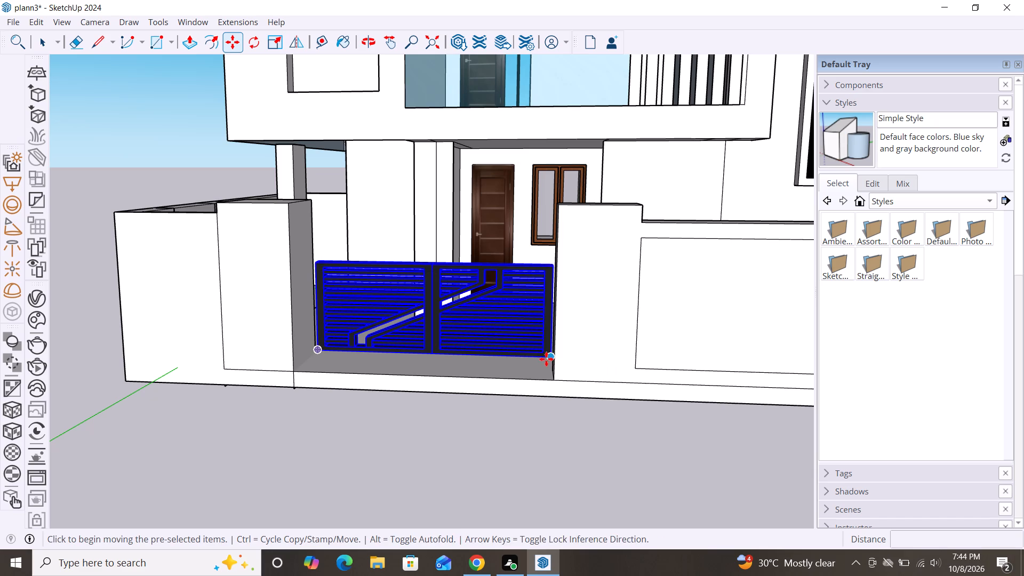
left_click(549, 362)
left_click(556, 383)
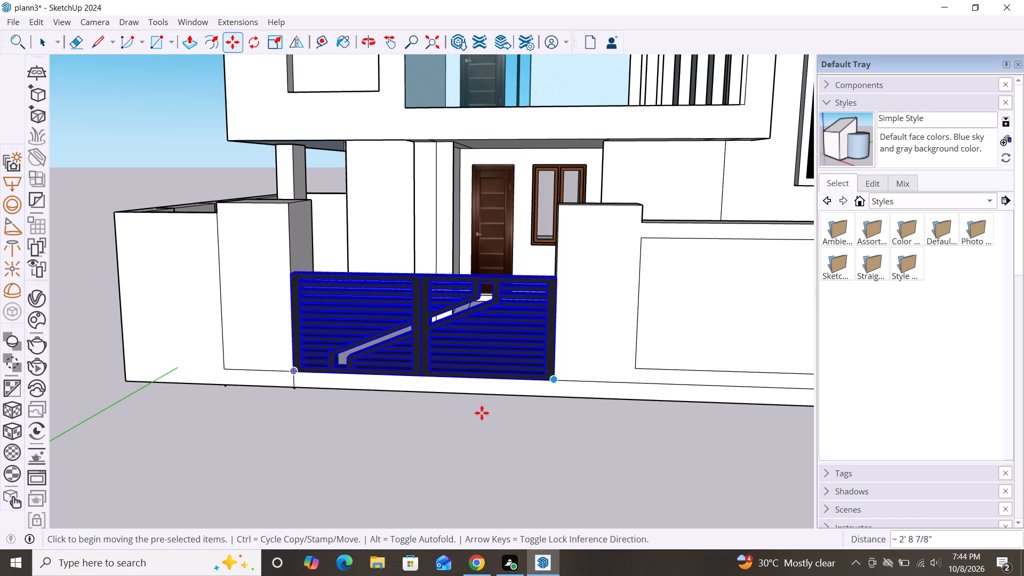
scroll(384, 385, "up", 8)
scroll(272, 374, "down", 3)
scroll(238, 347, "down", 4)
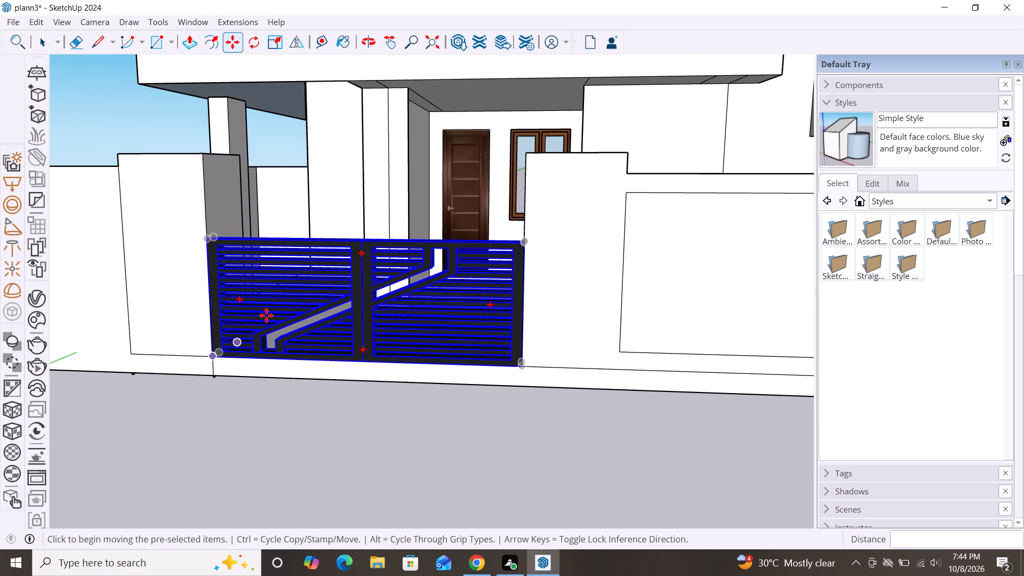
scroll(324, 279, "down", 3)
key("space")
left_click(394, 391)
Examine the fitted gate and the whole front elevation of the house from several angles and distances.
scroll(295, 208, "down", 2)
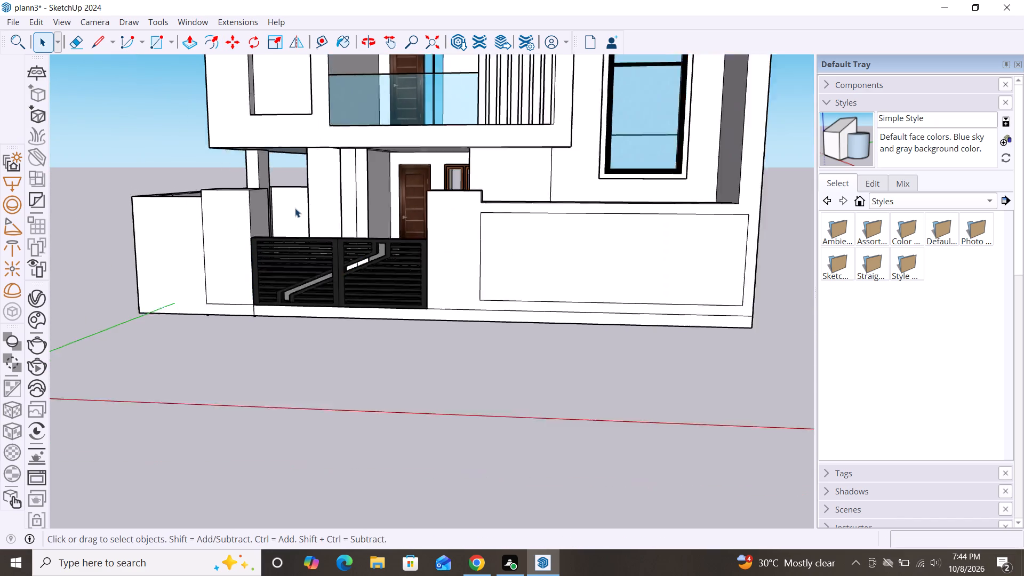
scroll(295, 208, "down", 2)
middle_click_drag(380, 366, 456, 397)
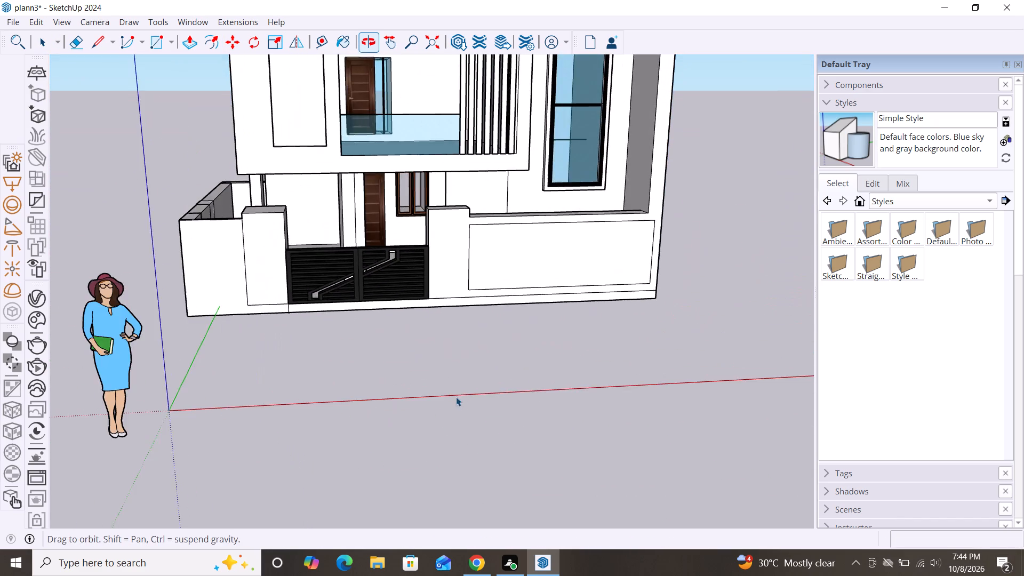
scroll(393, 286, "down", 2)
scroll(464, 341, "up", 3)
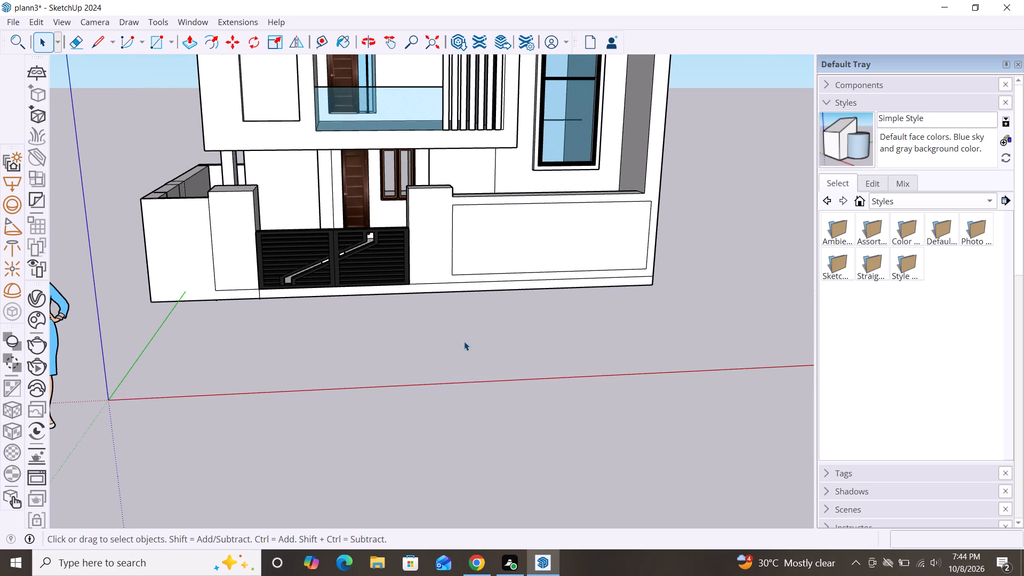
scroll(485, 321, "down", 7)
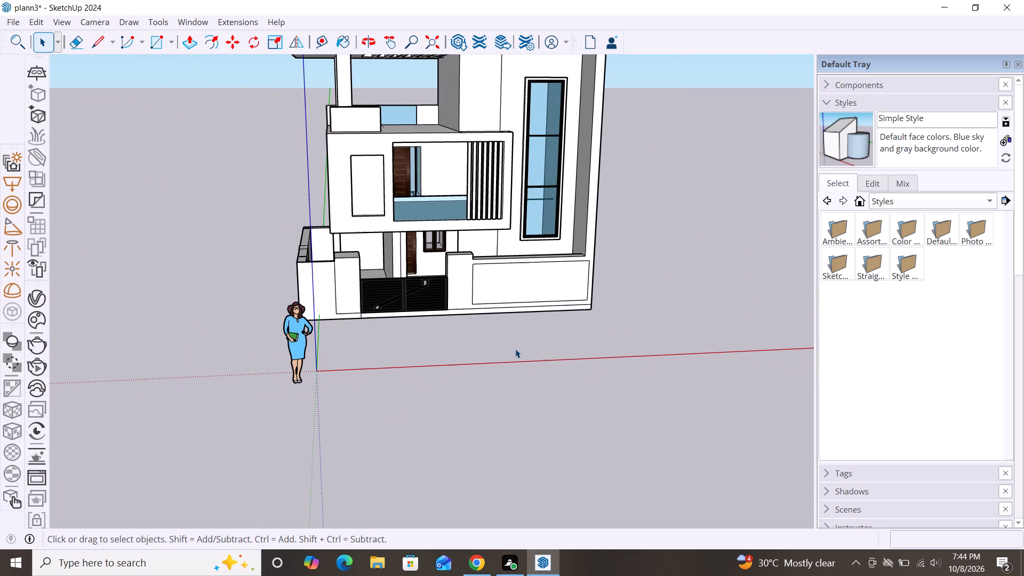
middle_click_drag(515, 349, 362, 317)
middle_click_drag(376, 321, 489, 324)
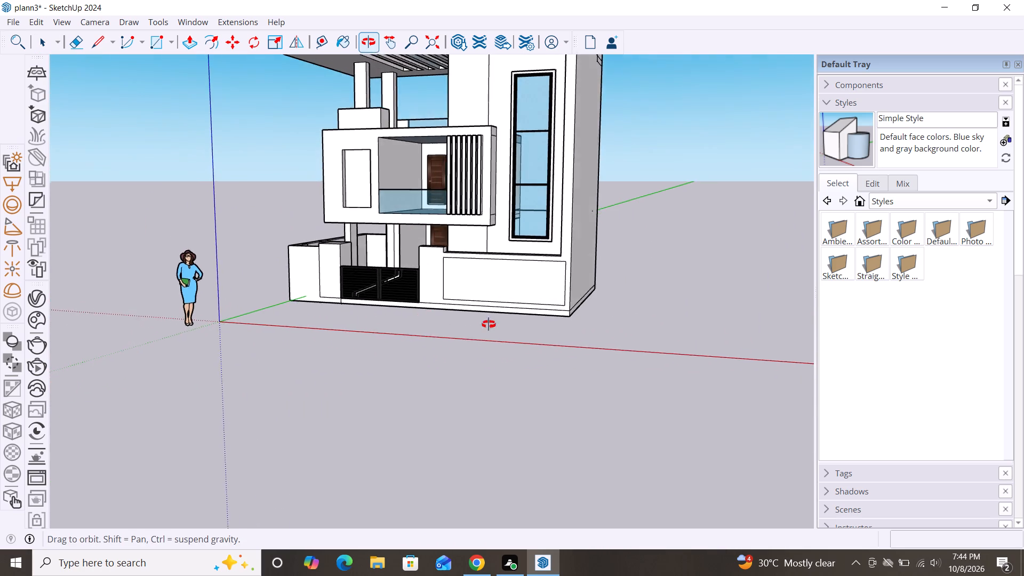
middle_click_drag(489, 324, 515, 333)
scroll(466, 311, "up", 4)
scroll(466, 311, "down", 3)
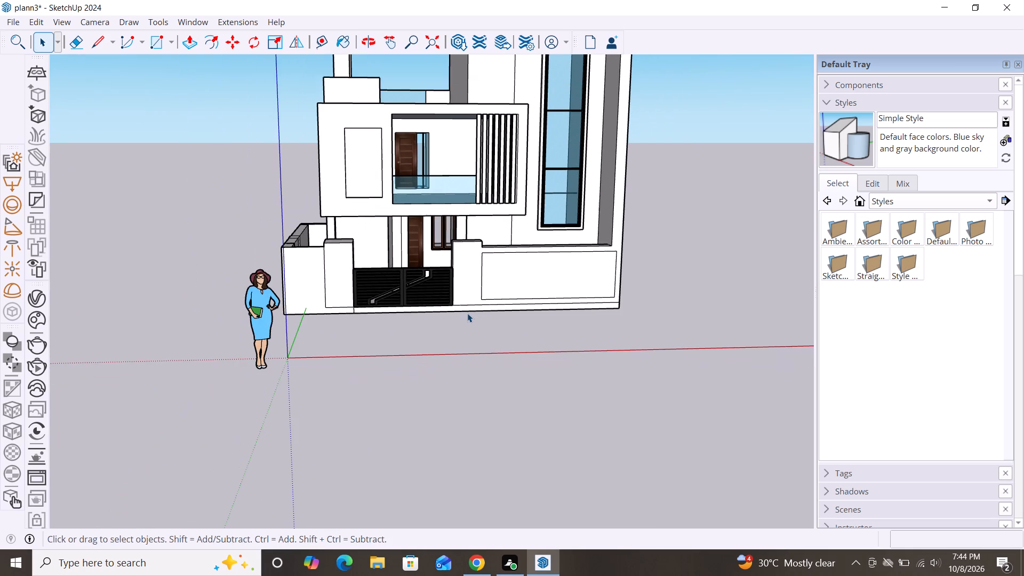
scroll(467, 314, "down", 2)
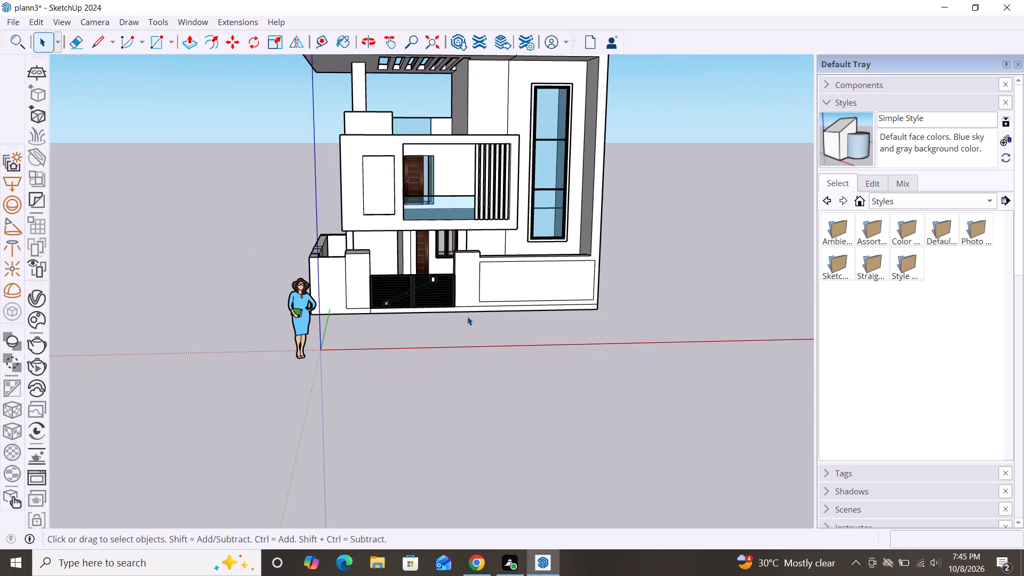
scroll(467, 318, "down", 3)
scroll(473, 207, "up", 2)
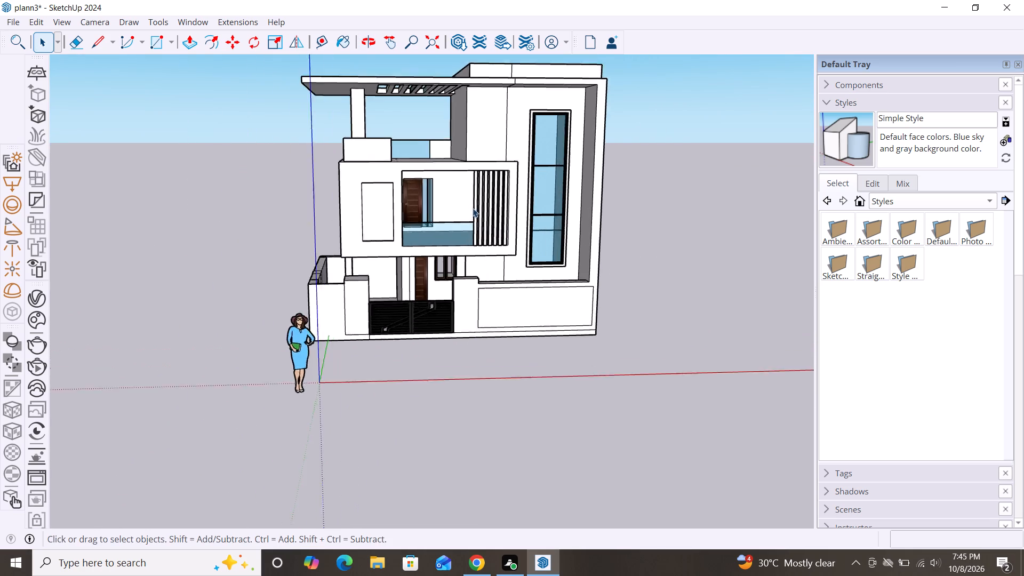
scroll(473, 208, "up", 1)
scroll(498, 258, "down", 2)
middle_click_drag(502, 310, 433, 319)
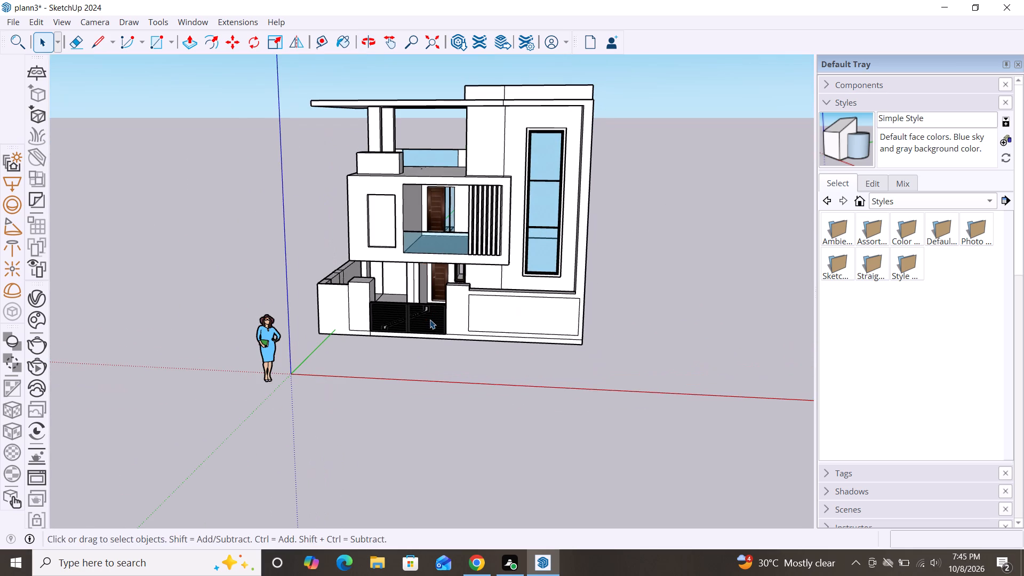
middle_click_drag(430, 319, 461, 319)
scroll(396, 291, "up", 2)
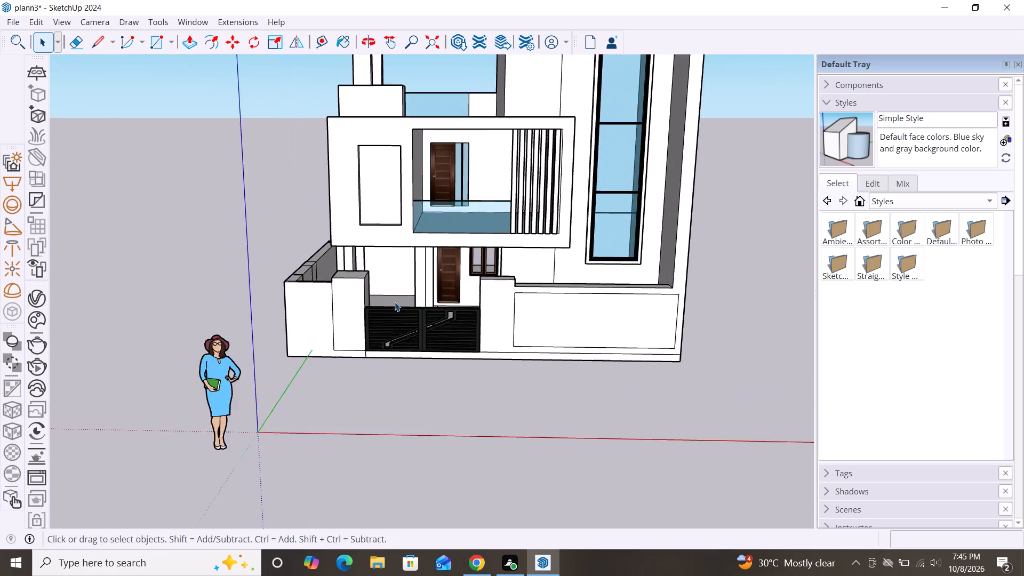
scroll(395, 302, "up", 5)
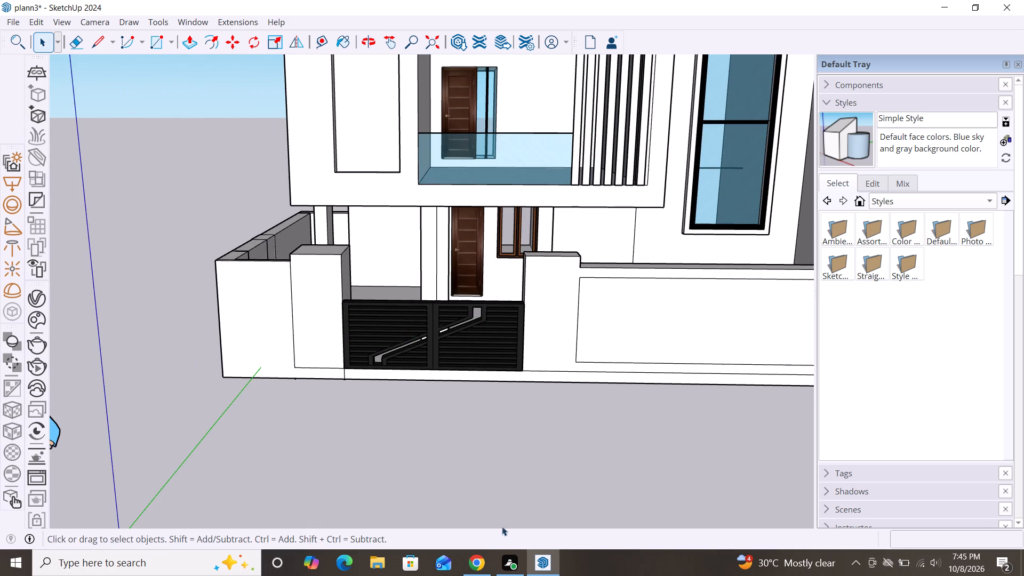
Switch to 3D Warehouse in Chrome, search the models for "vinayaka frame" and look through the results page.
left_click(477, 558)
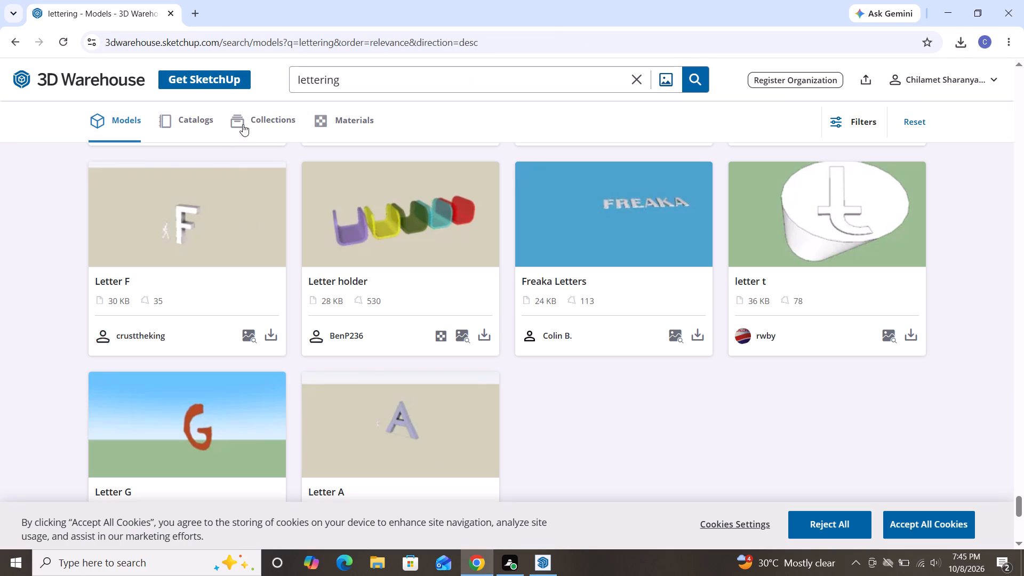
left_click_drag(351, 77, 289, 92)
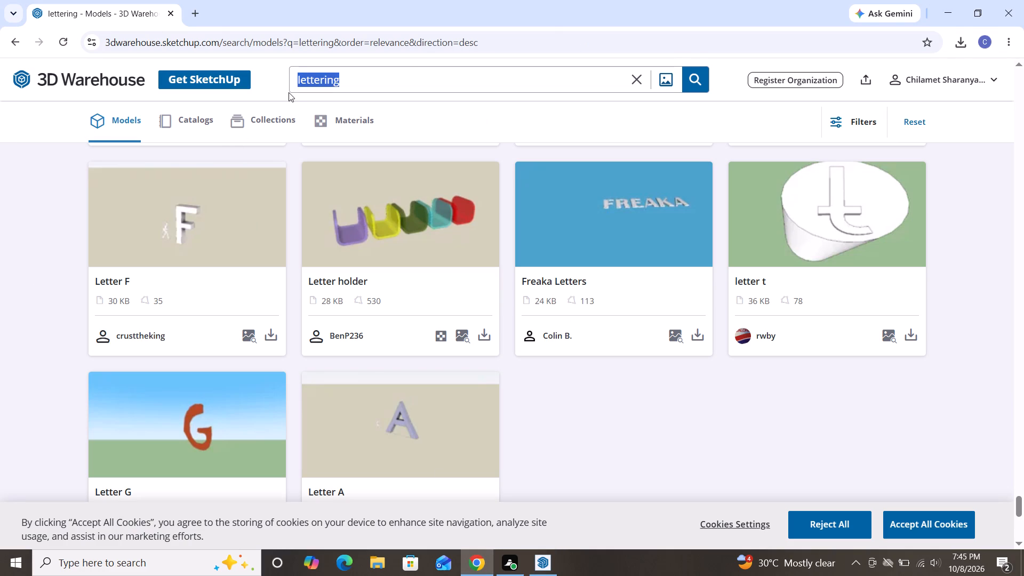
key("Delete")
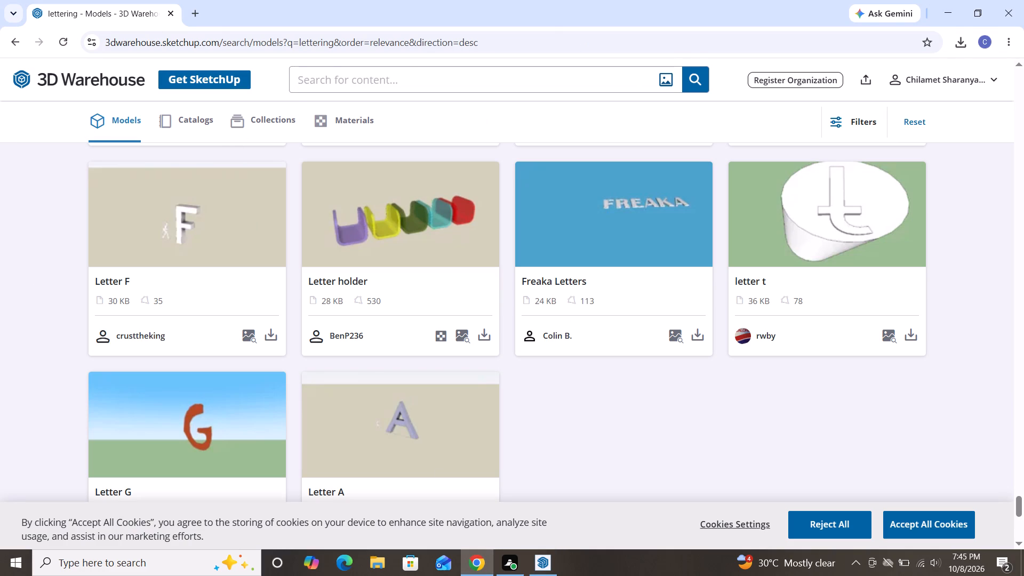
type("vinayaka")
key("space")
type("frame")
key("Return")
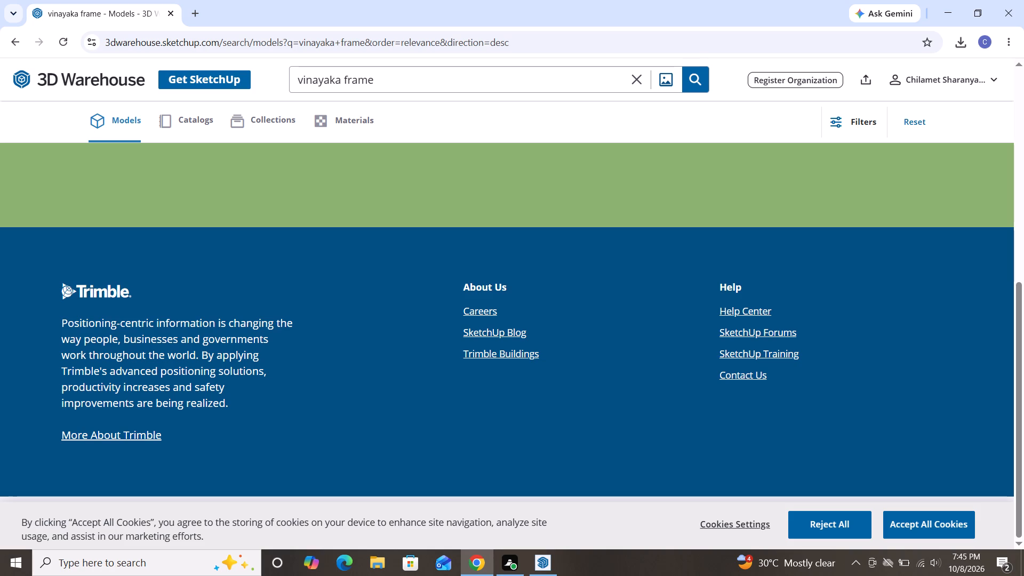
scroll(491, 222, "down", 4)
scroll(498, 235, "up", 5)
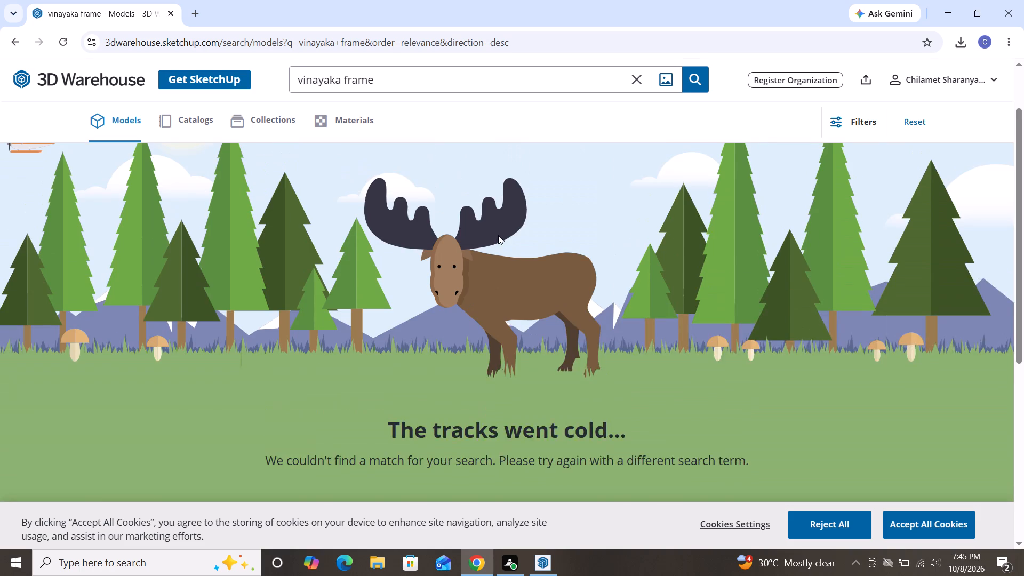
scroll(498, 235, "up", 3)
scroll(498, 235, "down", 5)
scroll(502, 285, "down", 3)
scroll(506, 339, "down", 1)
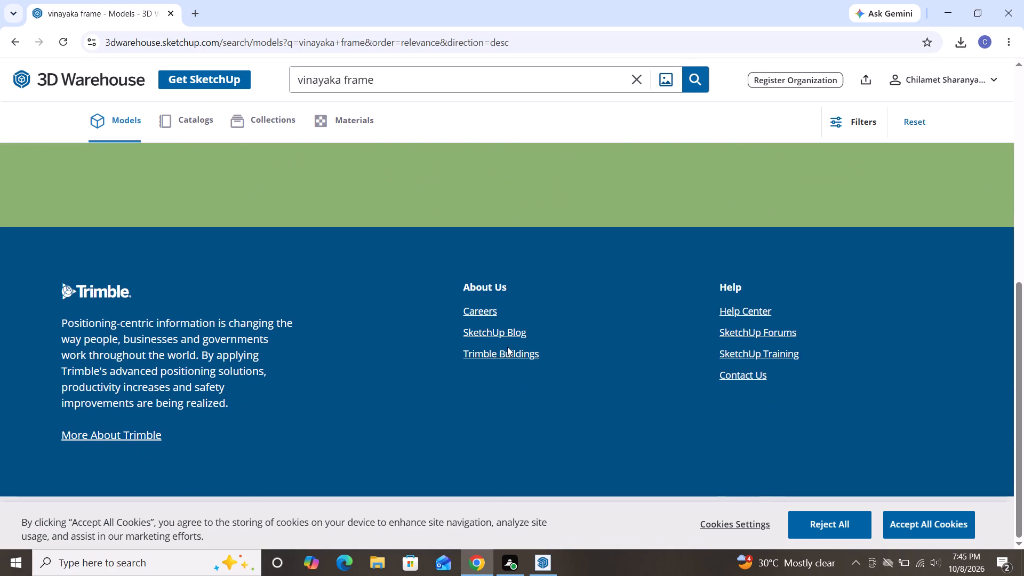
scroll(510, 365, "down", 3)
scroll(535, 241, "up", 15)
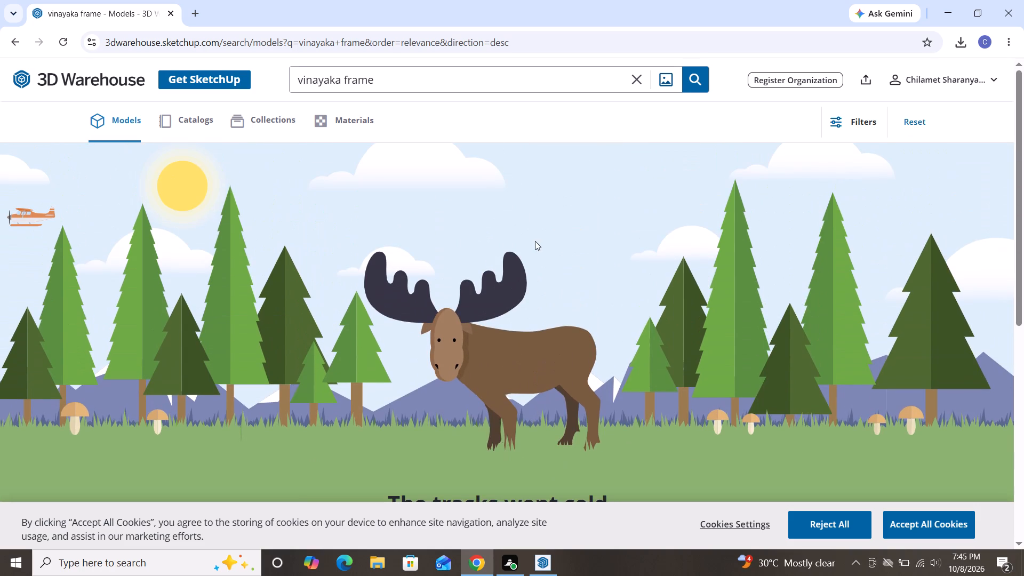
scroll(535, 241, "up", 3)
Replace the 3D Warehouse model search with "god frames".
left_click_drag(378, 83, 287, 73)
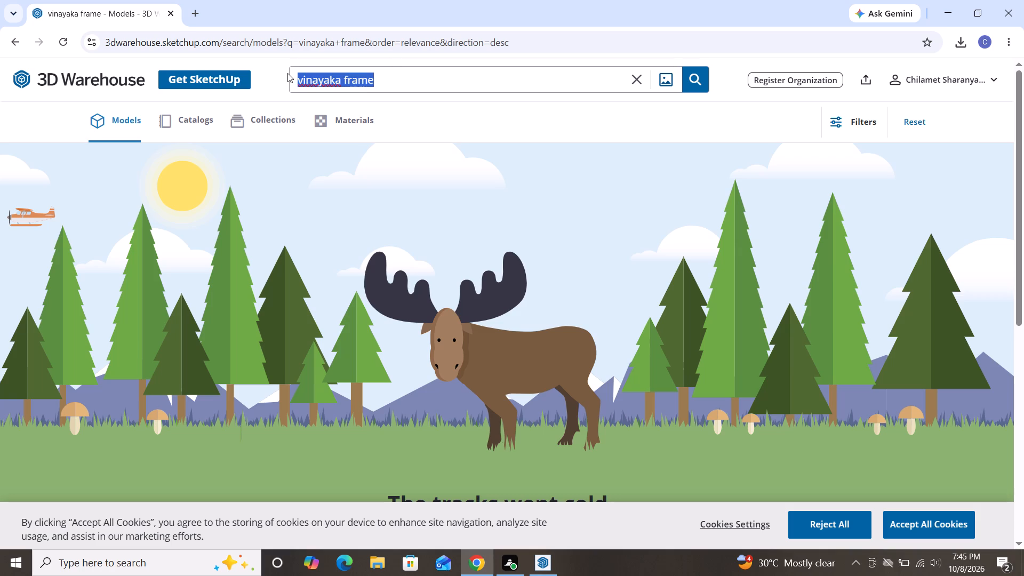
key("Delete")
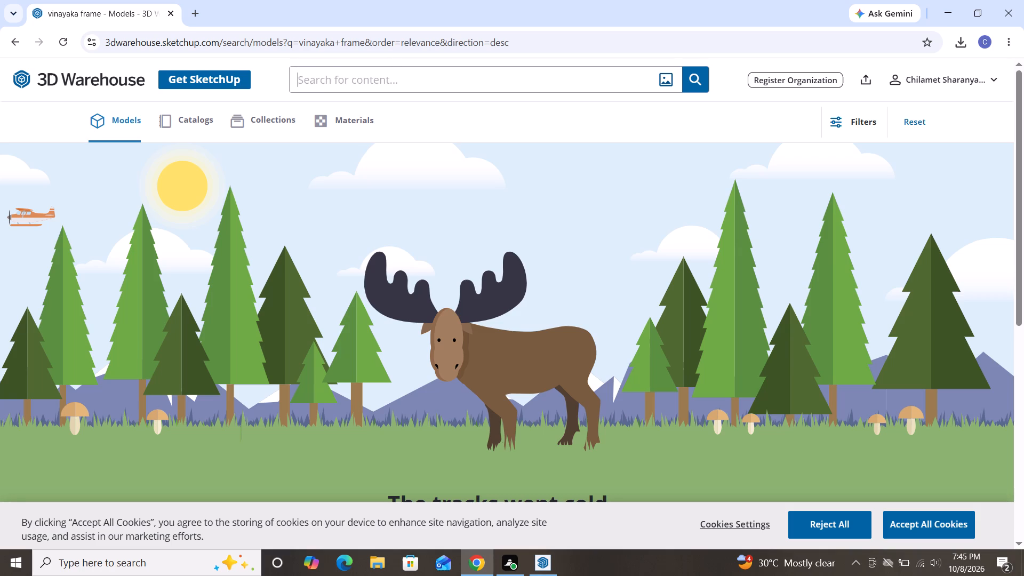
left_click(287, 76)
type("god")
key("space")
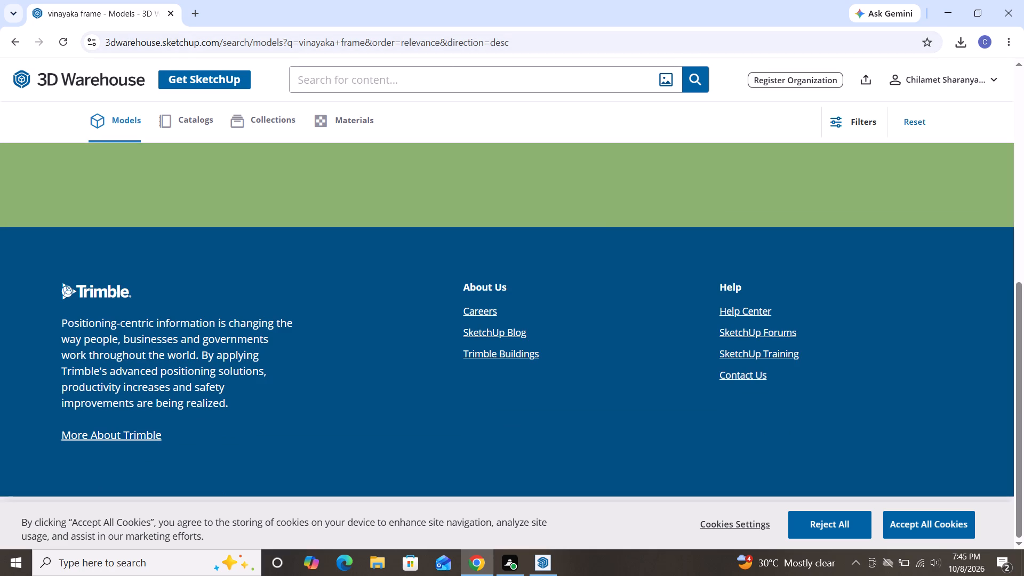
left_click(408, 79)
type("god")
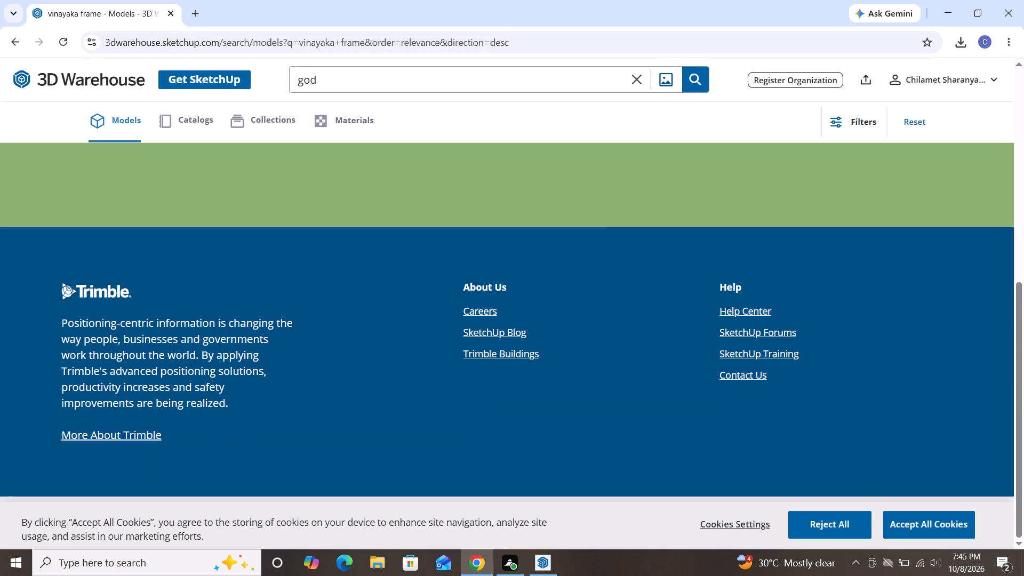
key("space")
type("fra")
key("m")
type("es")
key("Return")
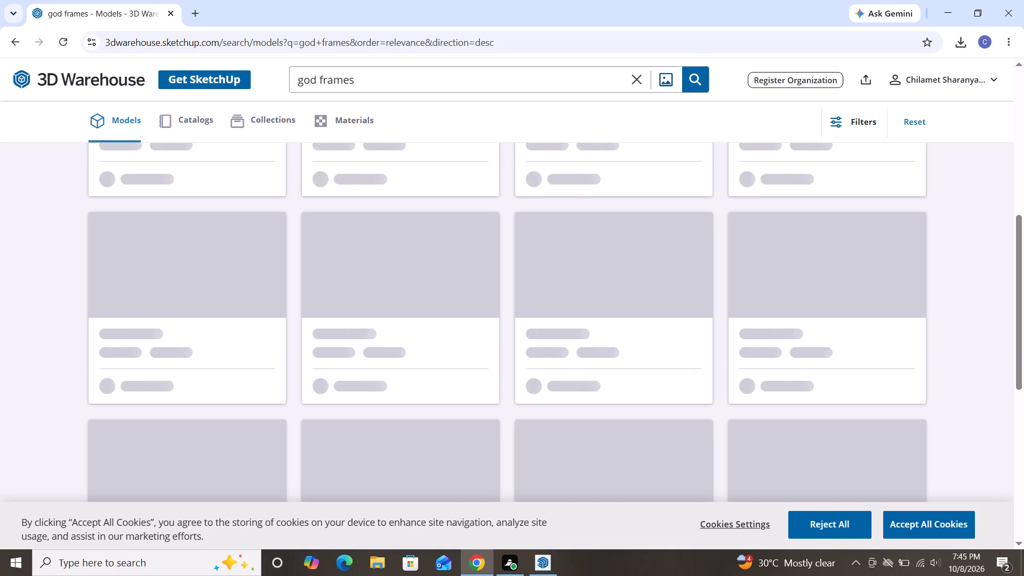
Look through the "god frames" model results for a suitable framed god picture.
scroll(350, 294, "down", 2)
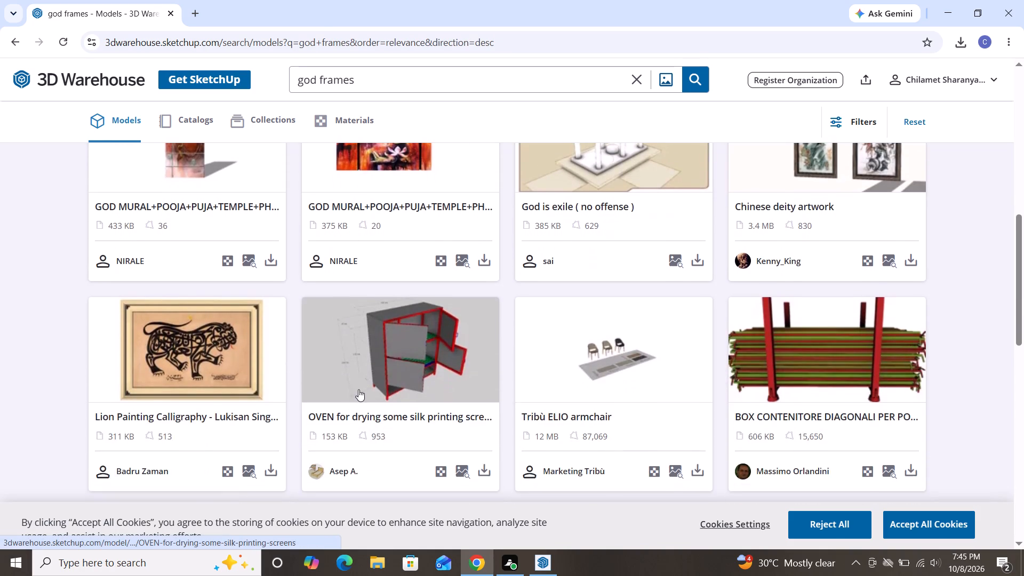
scroll(358, 389, "up", 8)
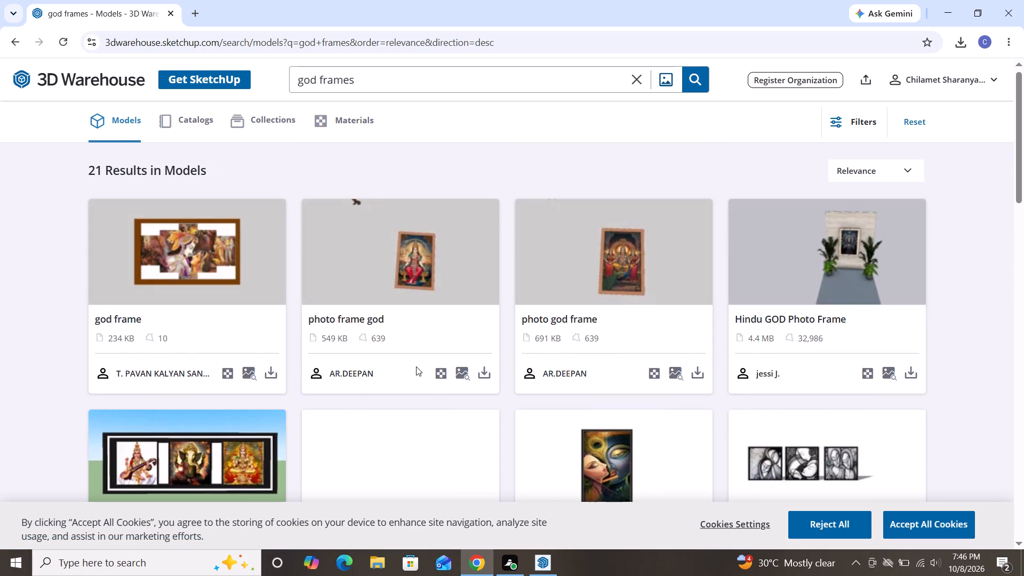
scroll(570, 350, "up", 4)
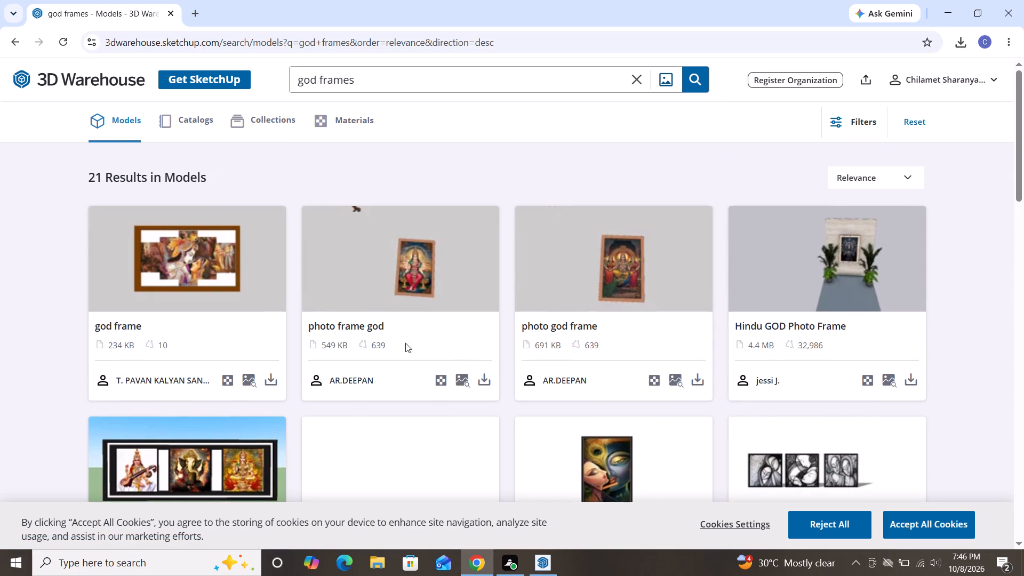
scroll(392, 340, "down", 3)
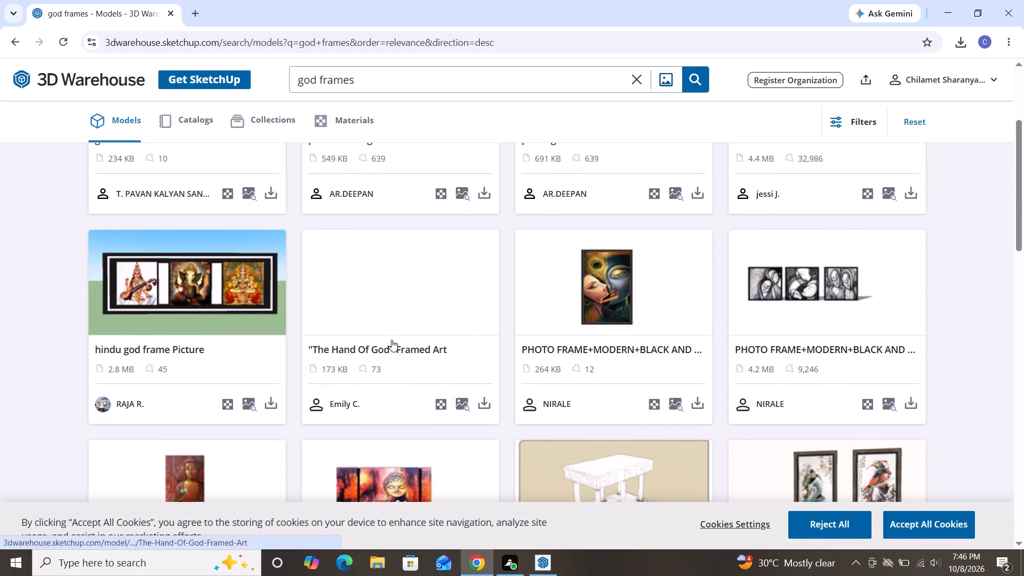
scroll(391, 340, "down", 2)
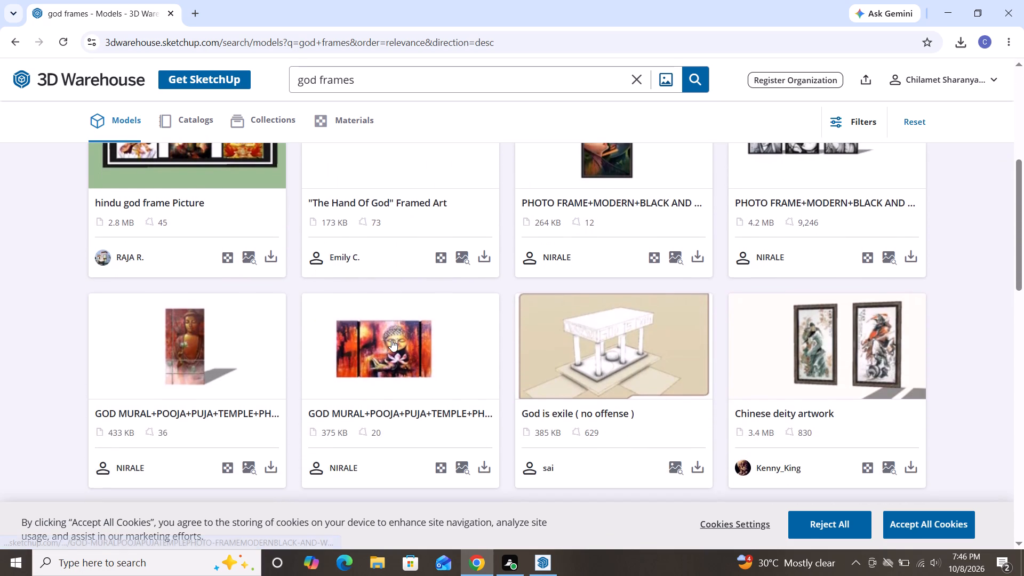
scroll(391, 340, "up", 4)
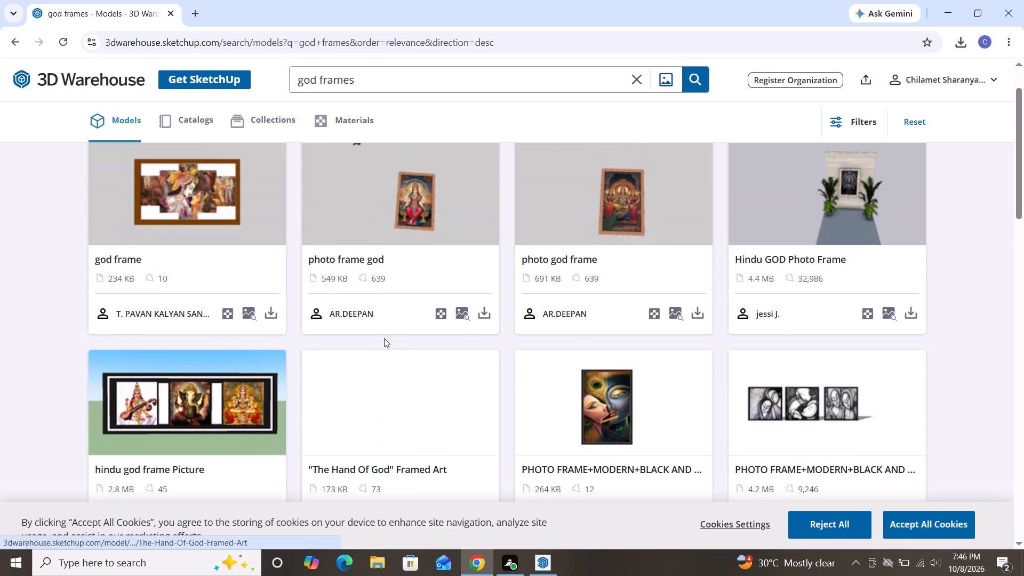
scroll(383, 339, "down", 3)
scroll(430, 356, "down", 7)
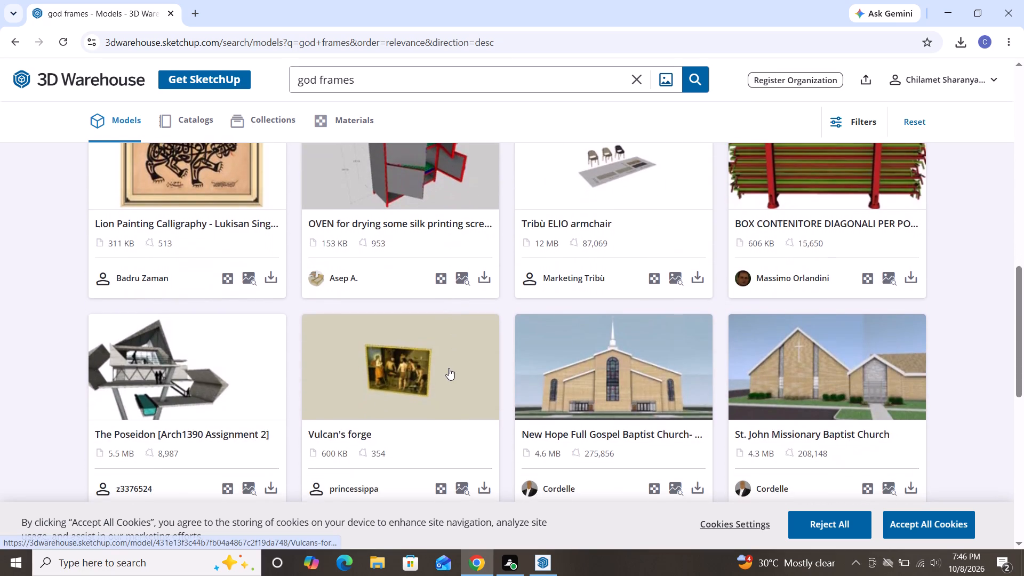
scroll(449, 368, "down", 9)
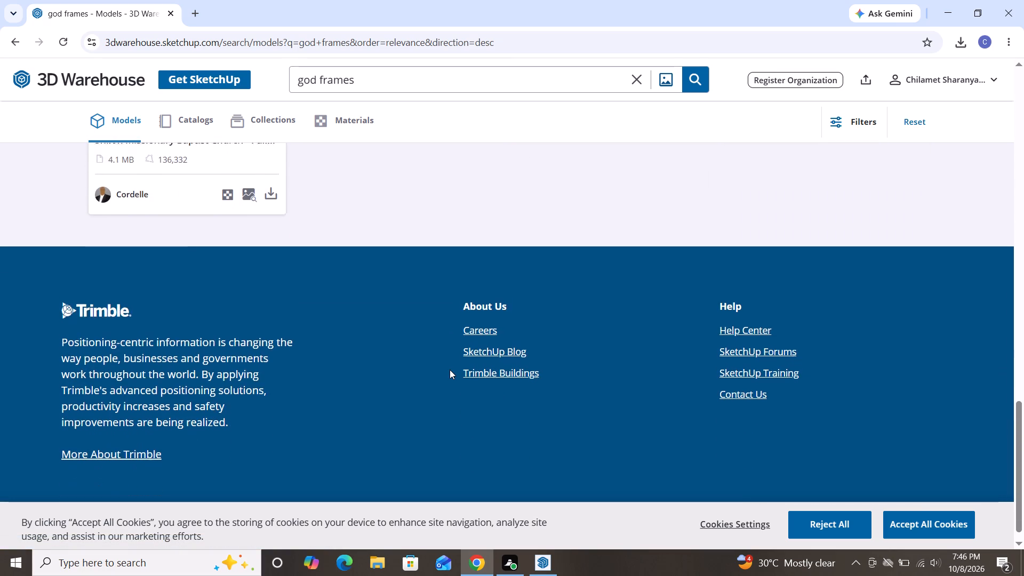
scroll(450, 370, "up", 8)
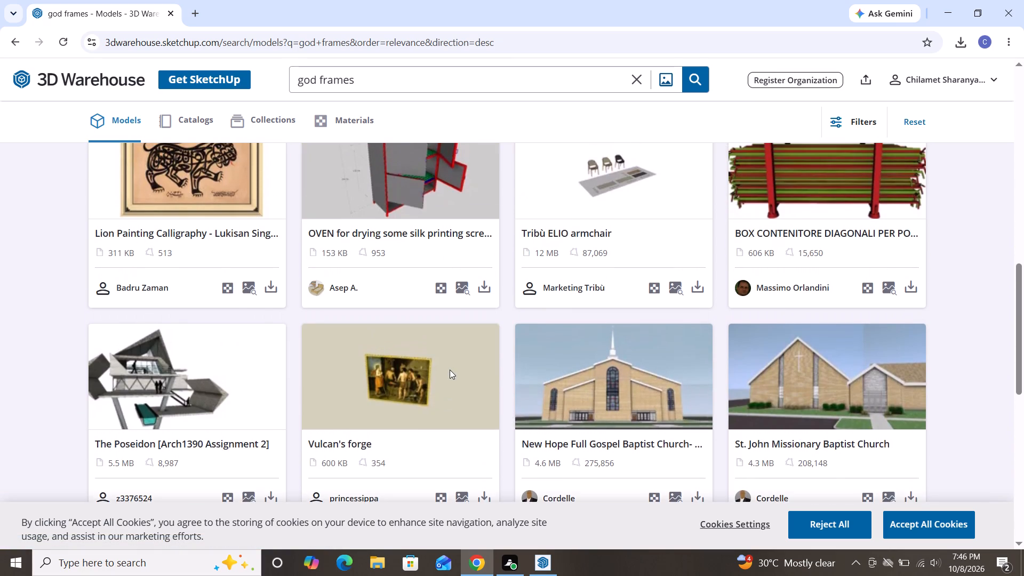
scroll(450, 370, "up", 4)
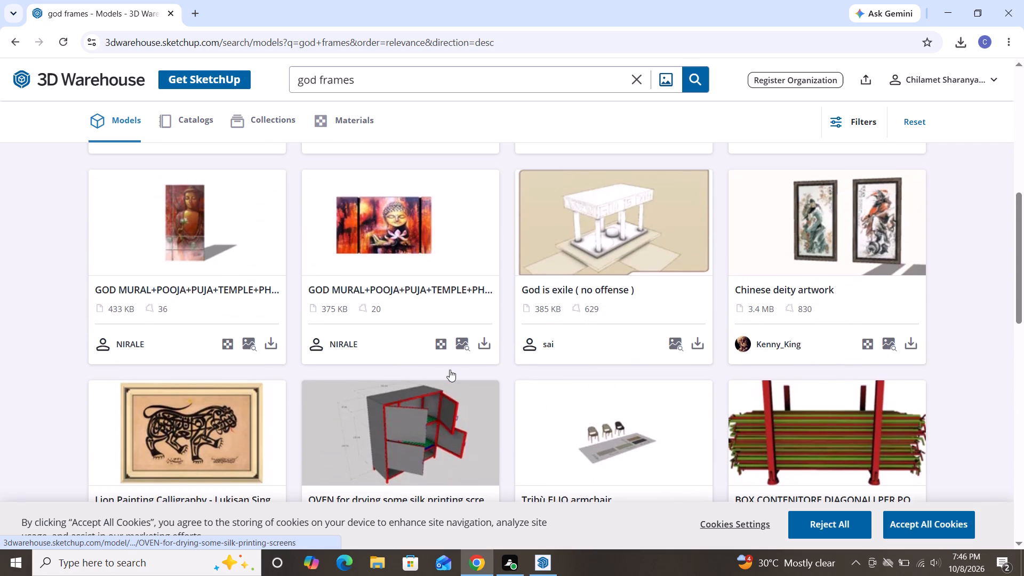
scroll(450, 370, "up", 3)
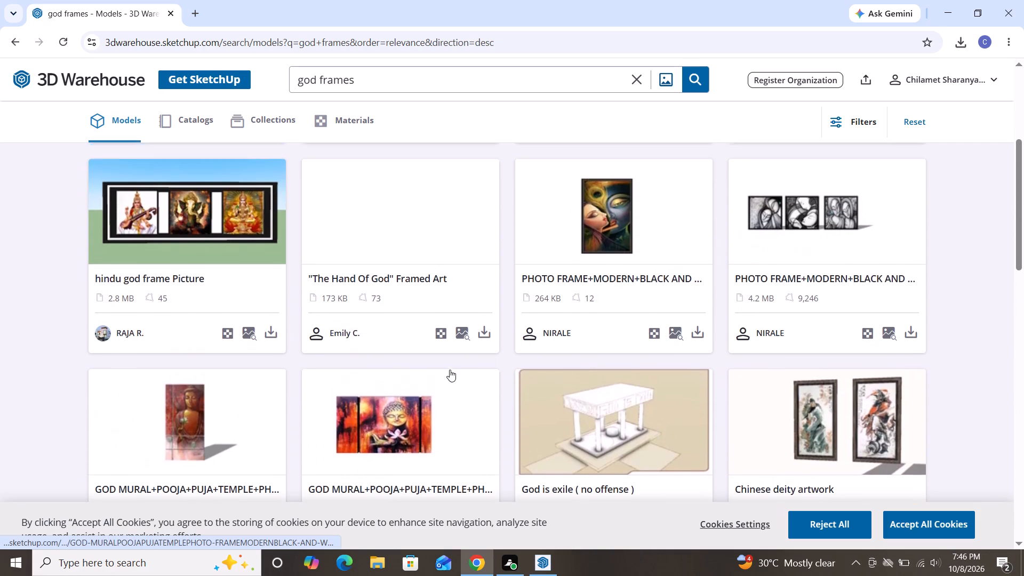
scroll(450, 370, "up", 4)
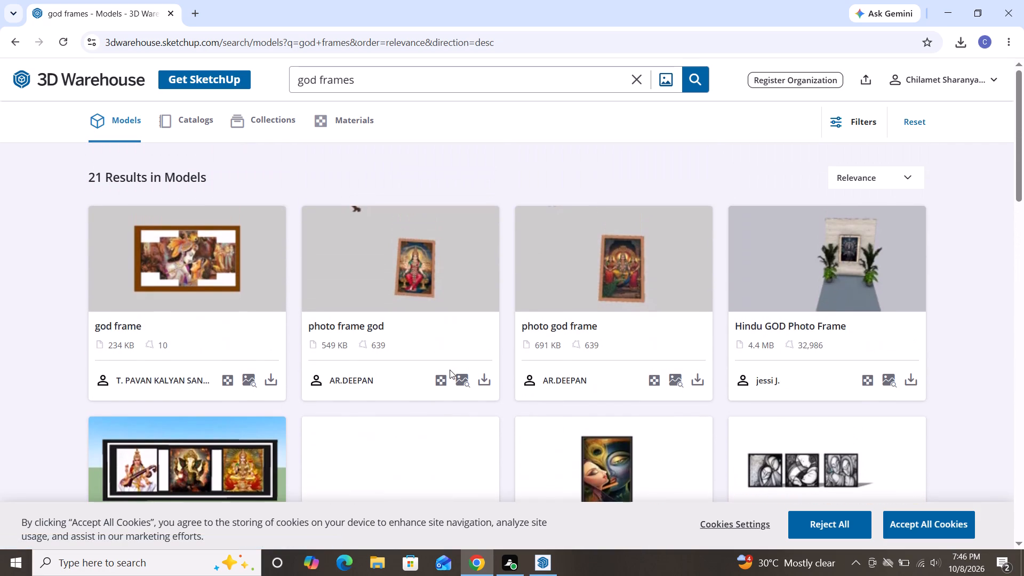
scroll(445, 348, "up", 3)
scroll(445, 348, "down", 2)
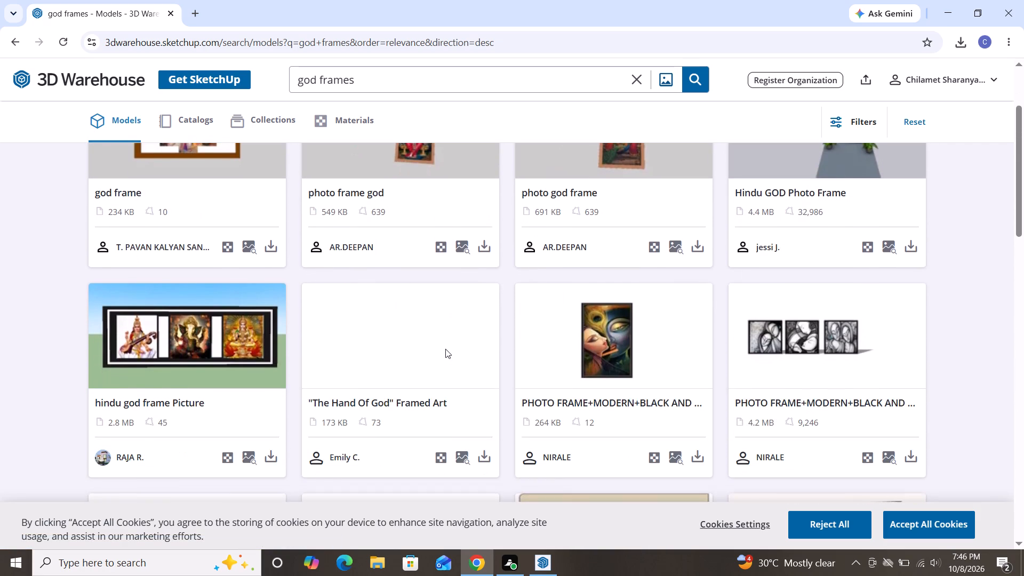
scroll(445, 349, "up", 1)
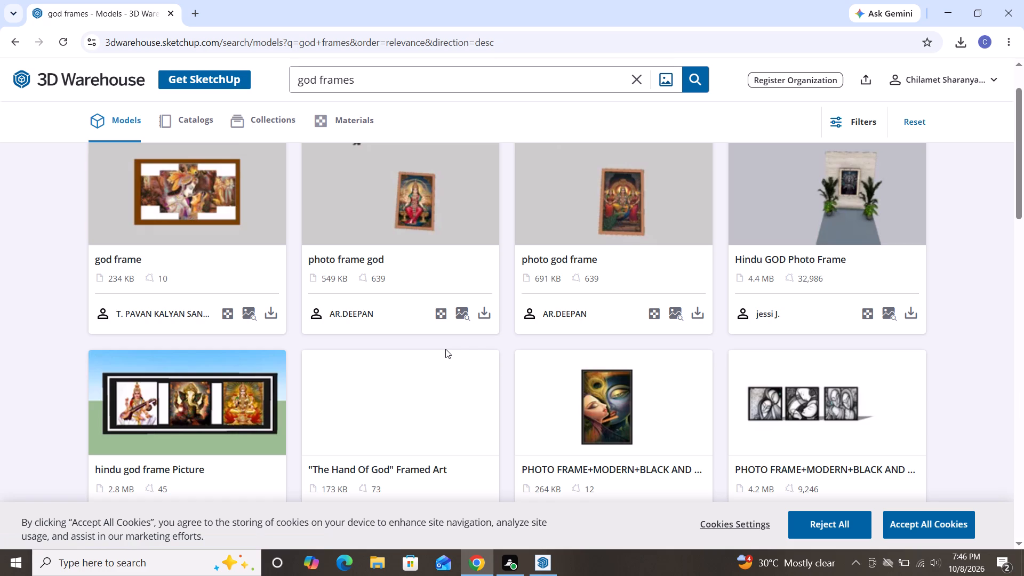
scroll(445, 349, "down", 2)
Download the "hindu god frame Picture" model from the search results.
double_click(266, 394)
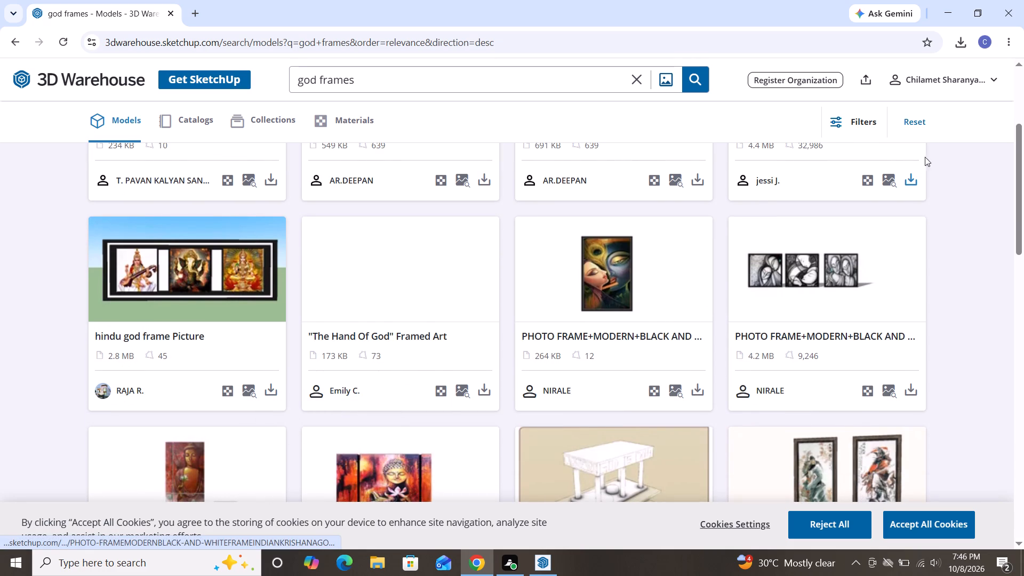
scroll(938, 178, "down", 2)
scroll(765, 258, "up", 4)
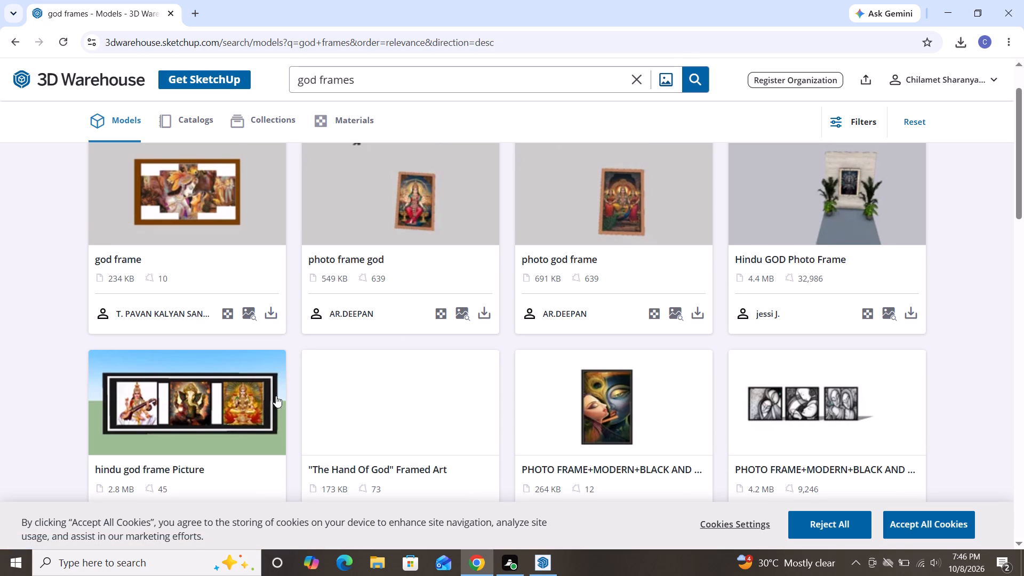
scroll(322, 391, "down", 4)
left_click(271, 253)
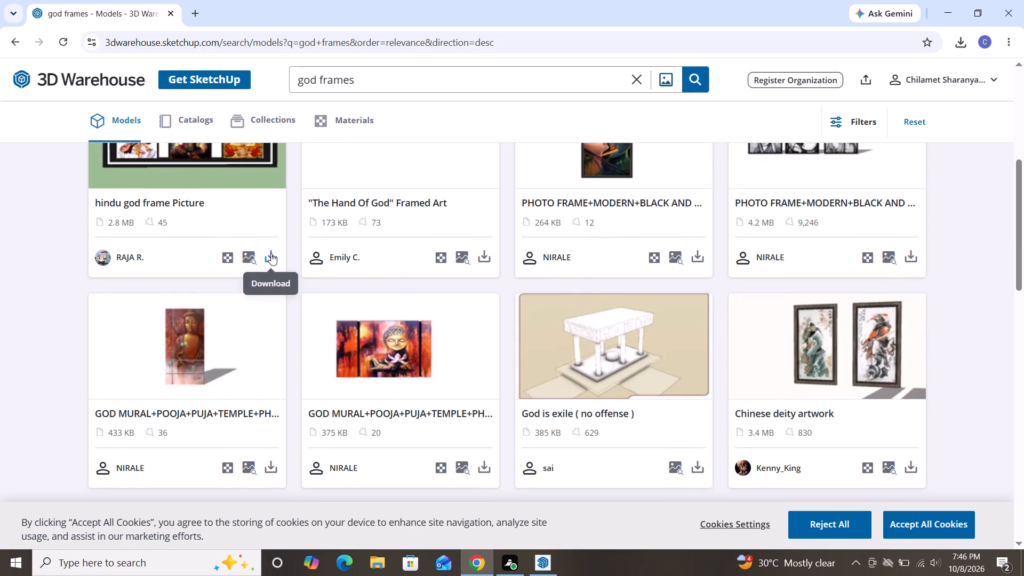
left_click(292, 285)
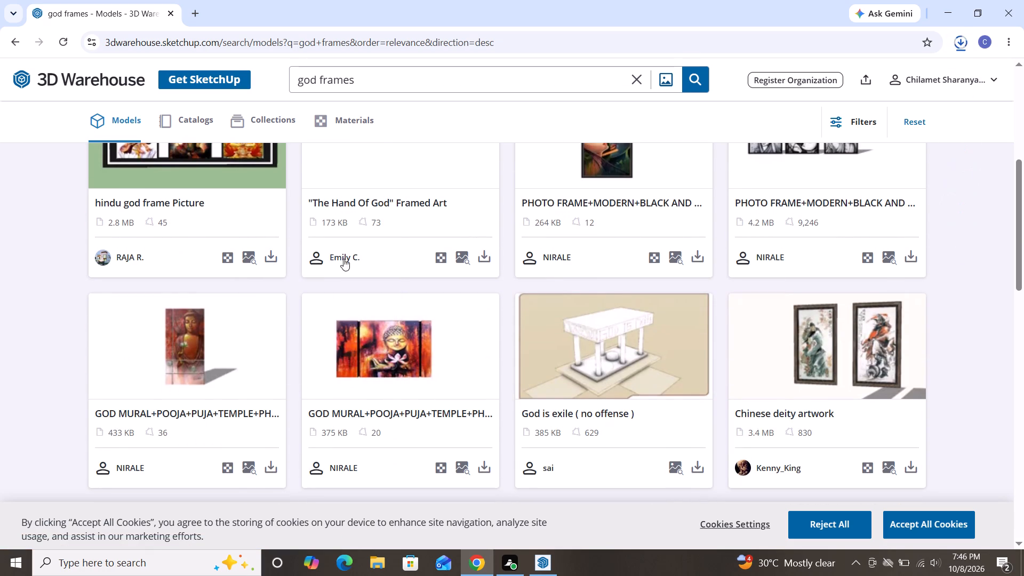
Switch to SketchUp and examine the house's front elevation from near and far.
left_click(555, 568)
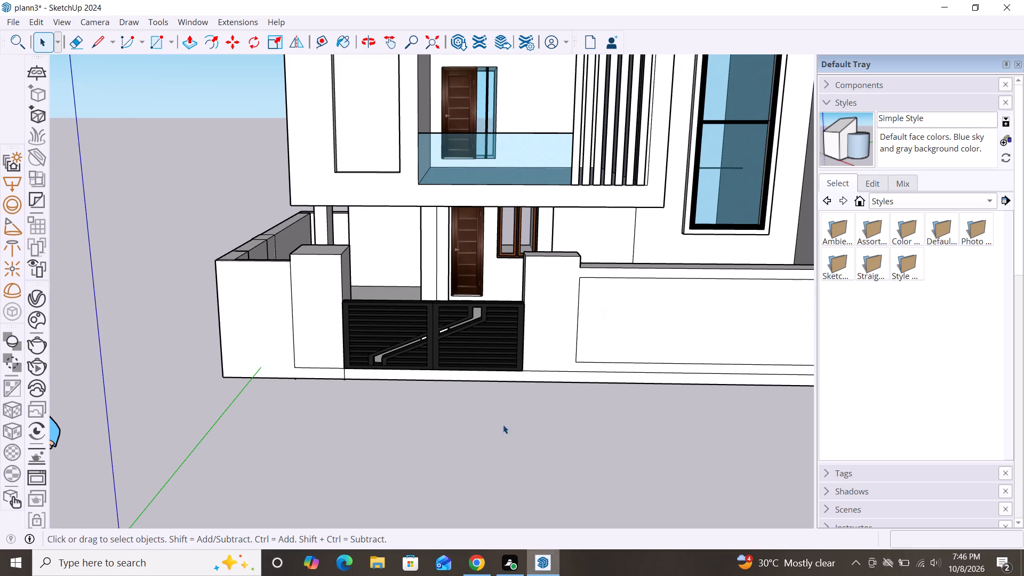
scroll(478, 360, "down", 8)
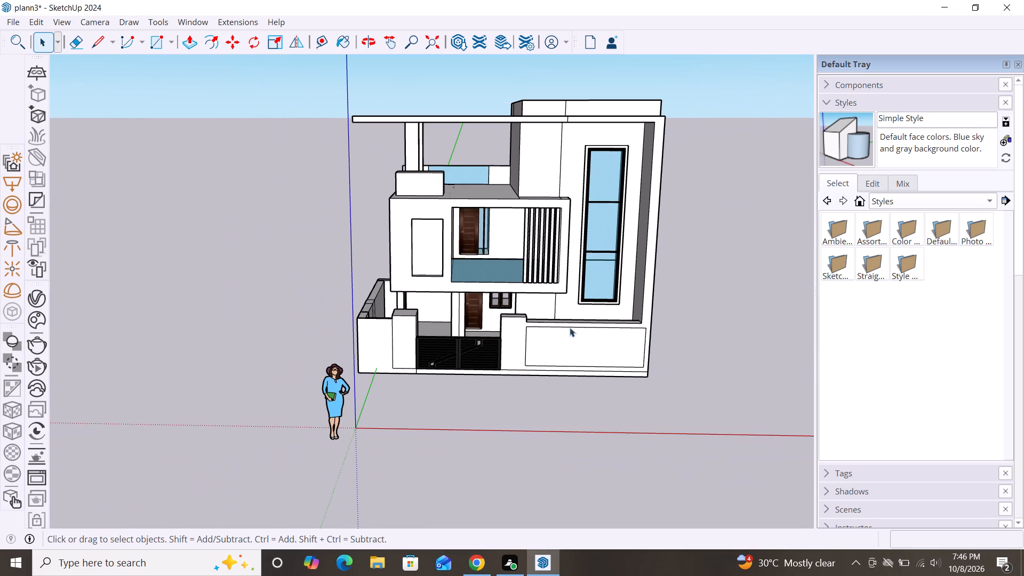
scroll(606, 115, "up", 9)
scroll(606, 115, "down", 1)
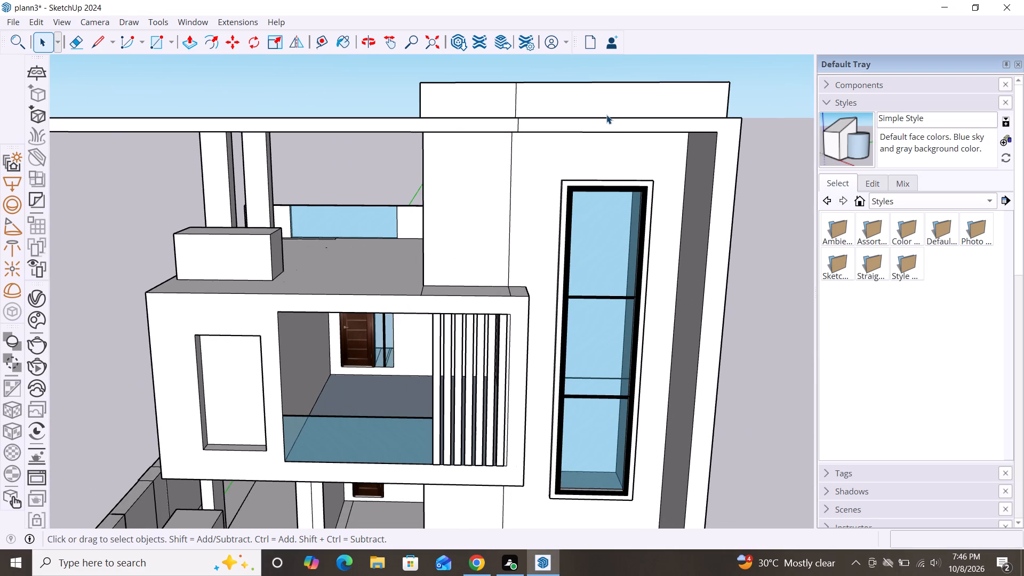
scroll(604, 131, "down", 5)
scroll(922, 389, "down", 3)
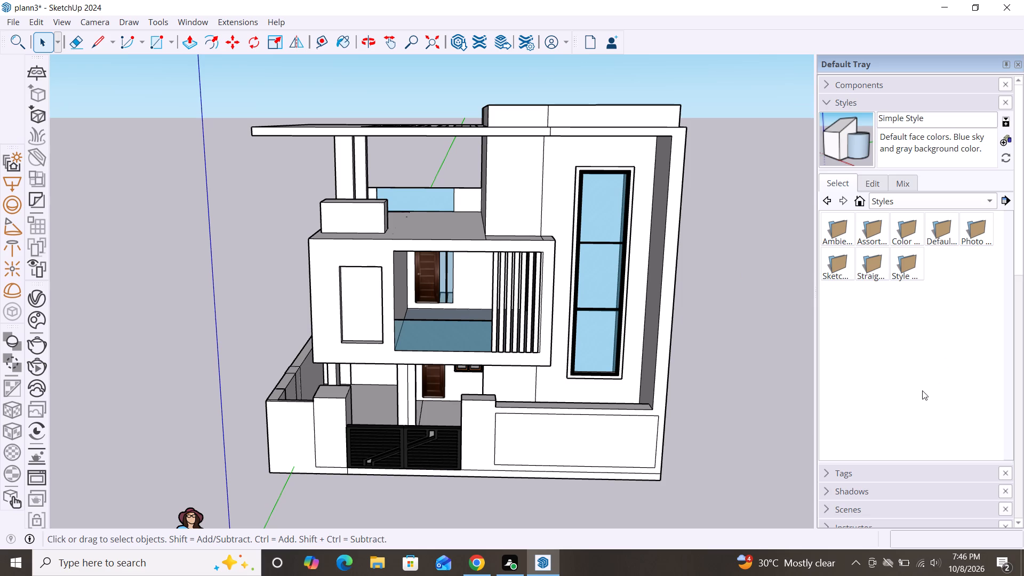
Switch the materials library to the Wood collection.
scroll(866, 516, "down", 6)
scroll(868, 376, "down", 8)
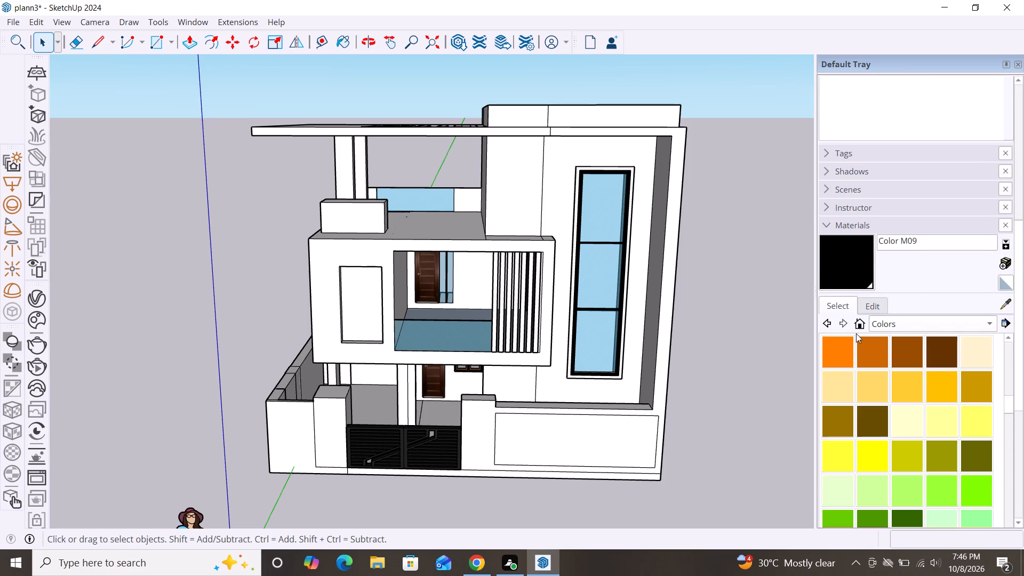
scroll(856, 333, "down", 2)
scroll(885, 217, "down", 5)
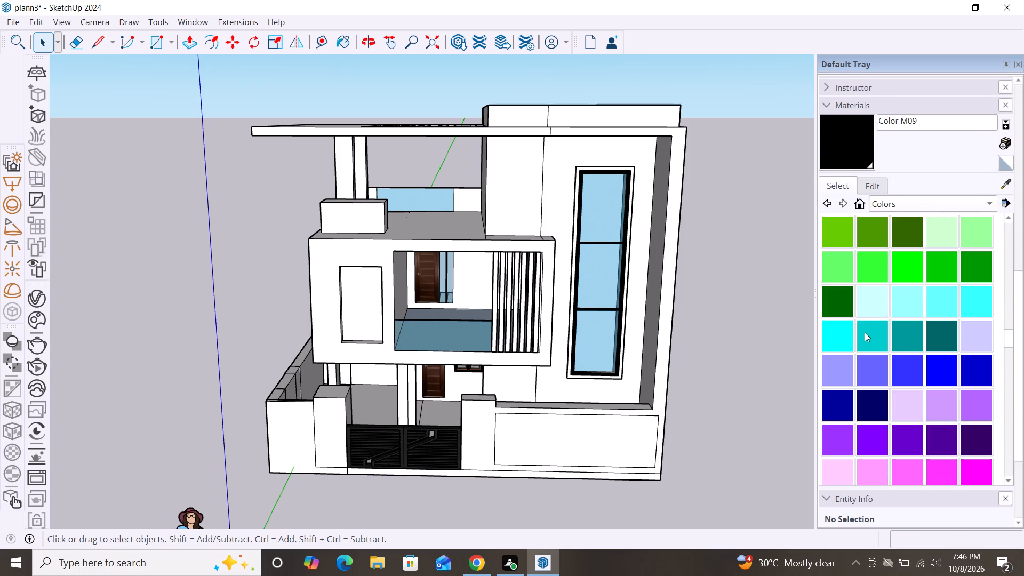
scroll(865, 335, "up", 3)
scroll(837, 313, "down", 1)
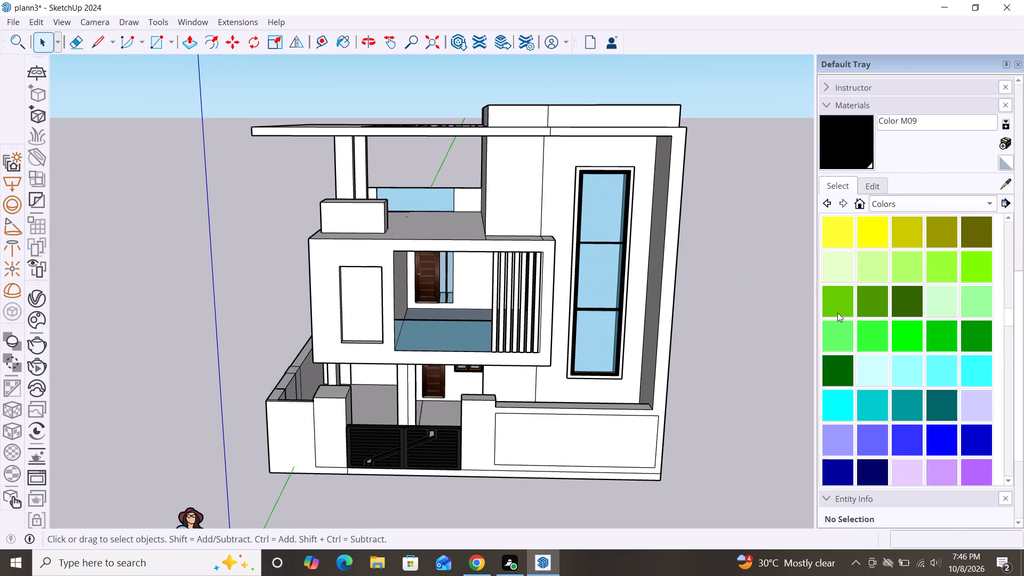
left_click(990, 207)
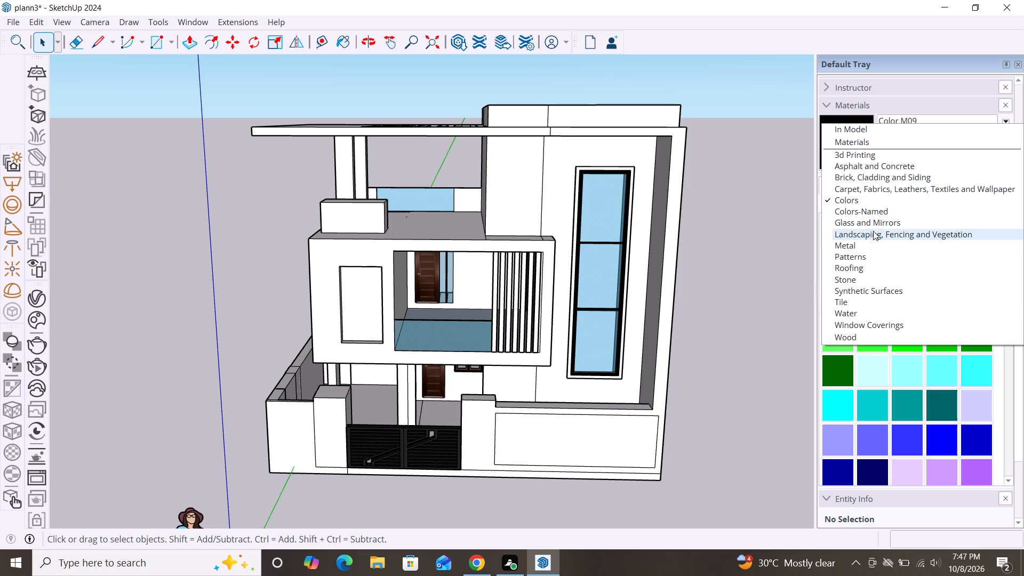
left_click(867, 334)
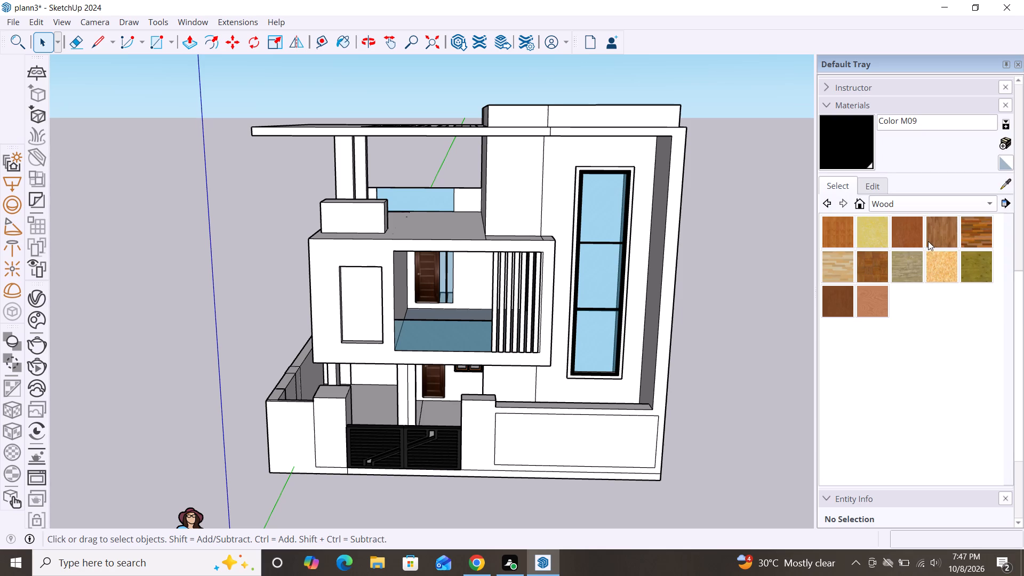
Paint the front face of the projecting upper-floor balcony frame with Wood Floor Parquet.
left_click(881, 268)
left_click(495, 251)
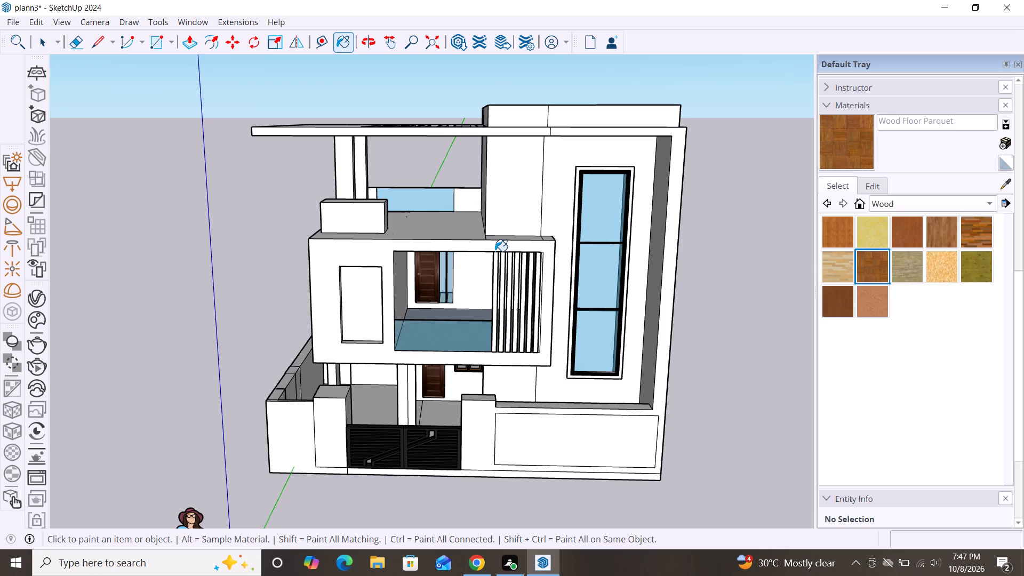
Repaint the front face of the projecting balcony frame with Wood Cherry Original.
scroll(576, 238, "down", 1)
middle_click_drag(593, 295, 585, 259)
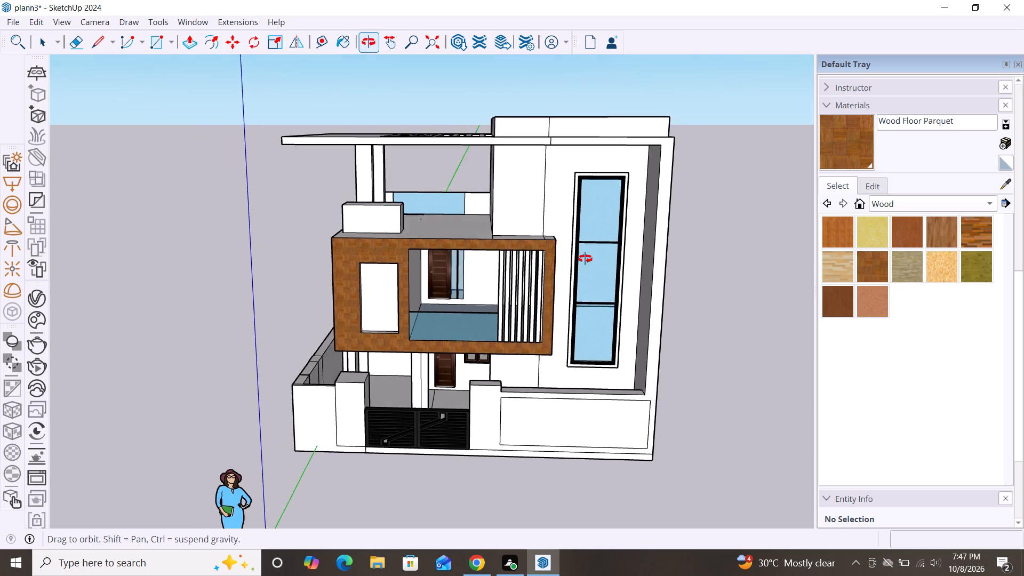
middle_click_drag(585, 259, 588, 239)
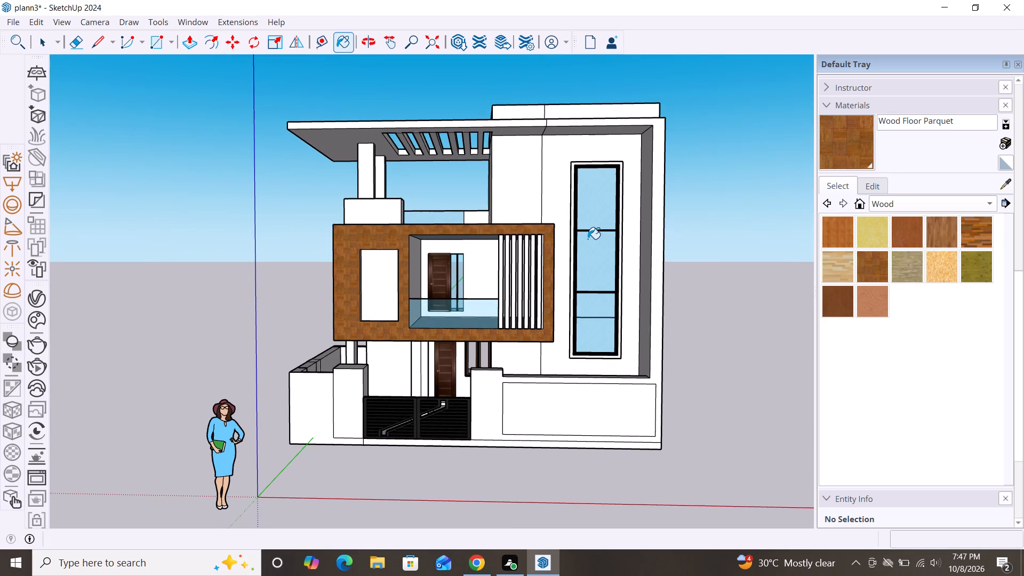
left_click(911, 239)
left_click(521, 230)
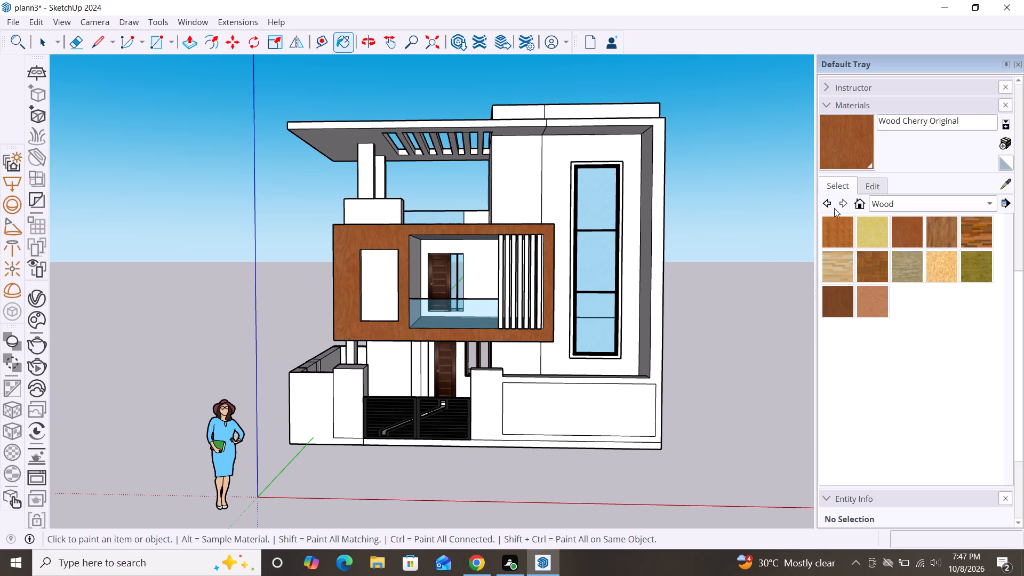
Edit the Wood Cherry Original material's colour to red 178 and blue 0.
left_click(875, 187)
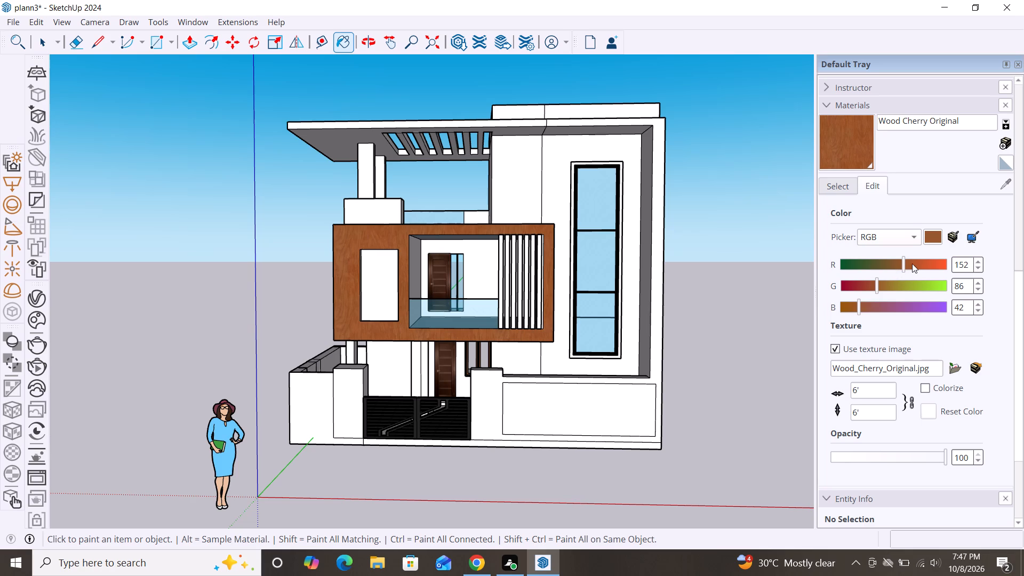
double_click(915, 263)
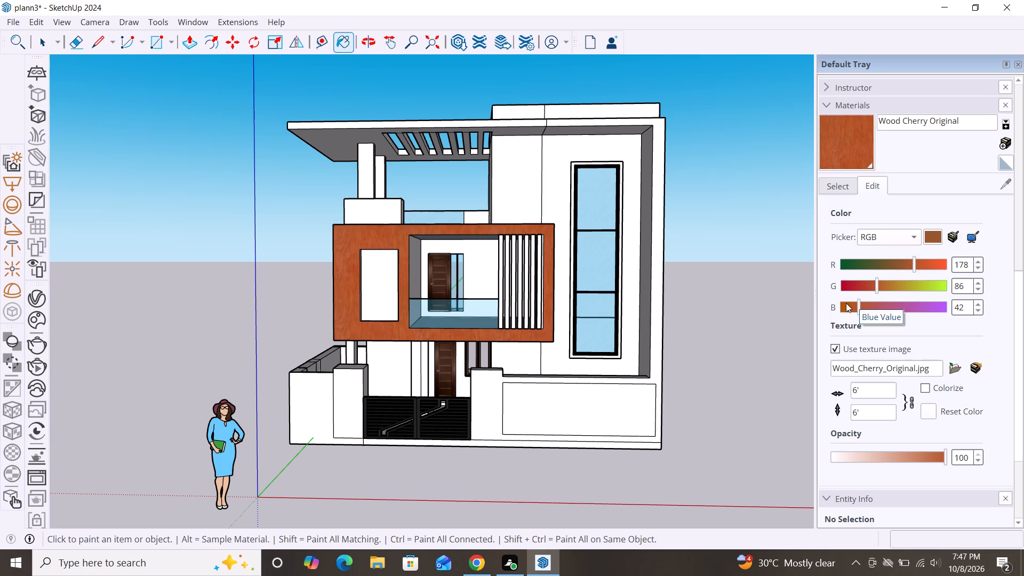
left_click(850, 311)
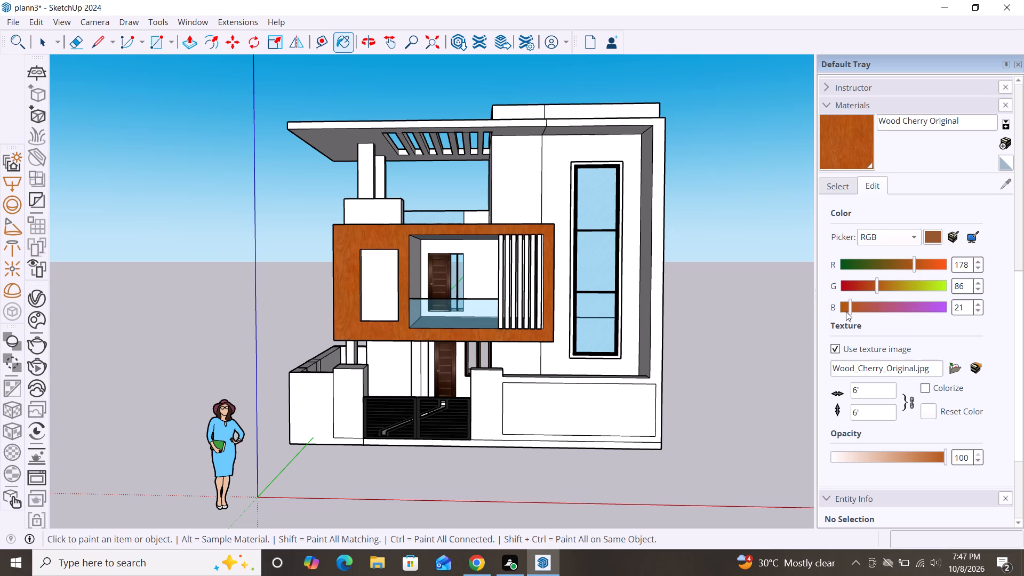
left_click(846, 311)
left_click(841, 311)
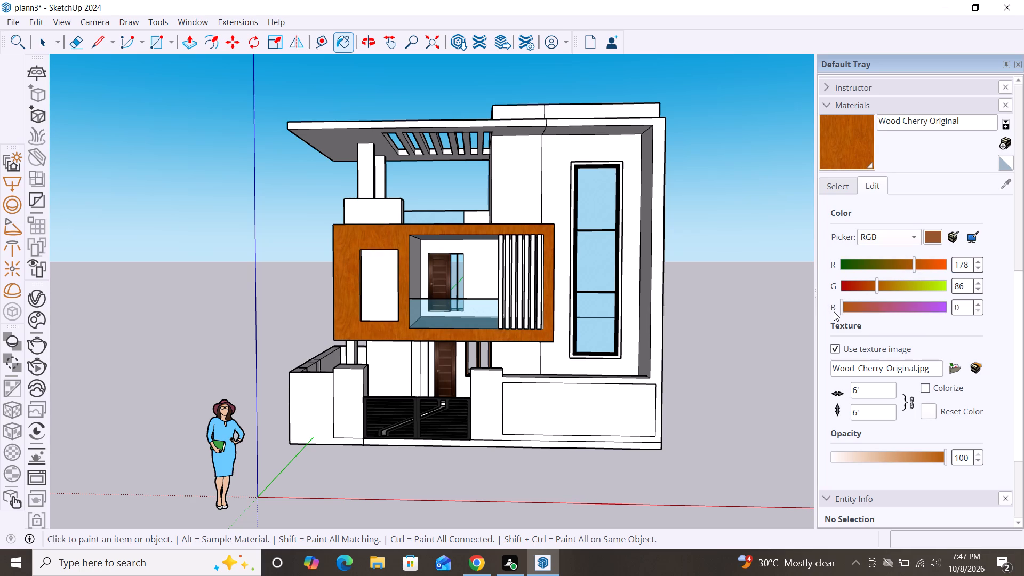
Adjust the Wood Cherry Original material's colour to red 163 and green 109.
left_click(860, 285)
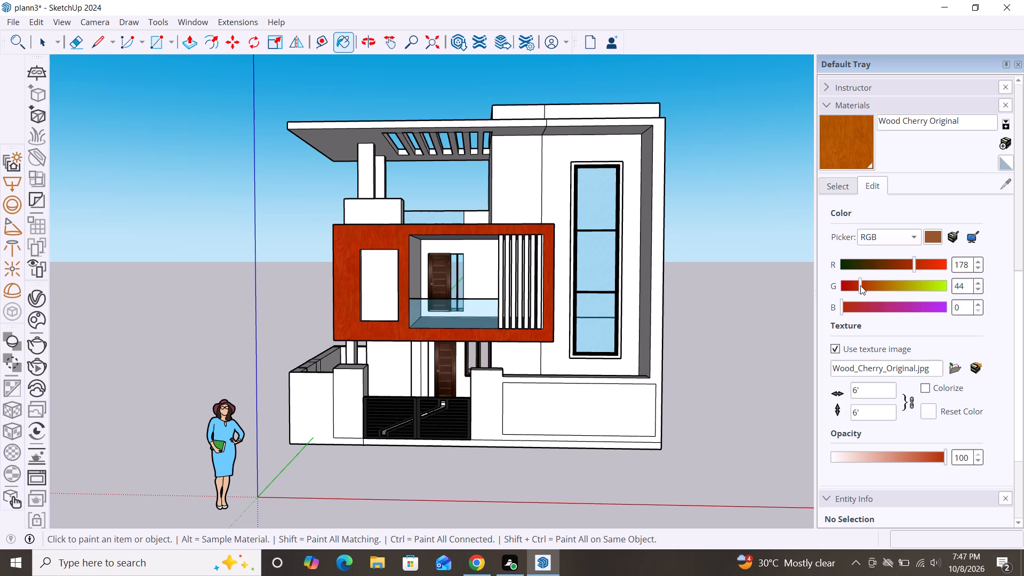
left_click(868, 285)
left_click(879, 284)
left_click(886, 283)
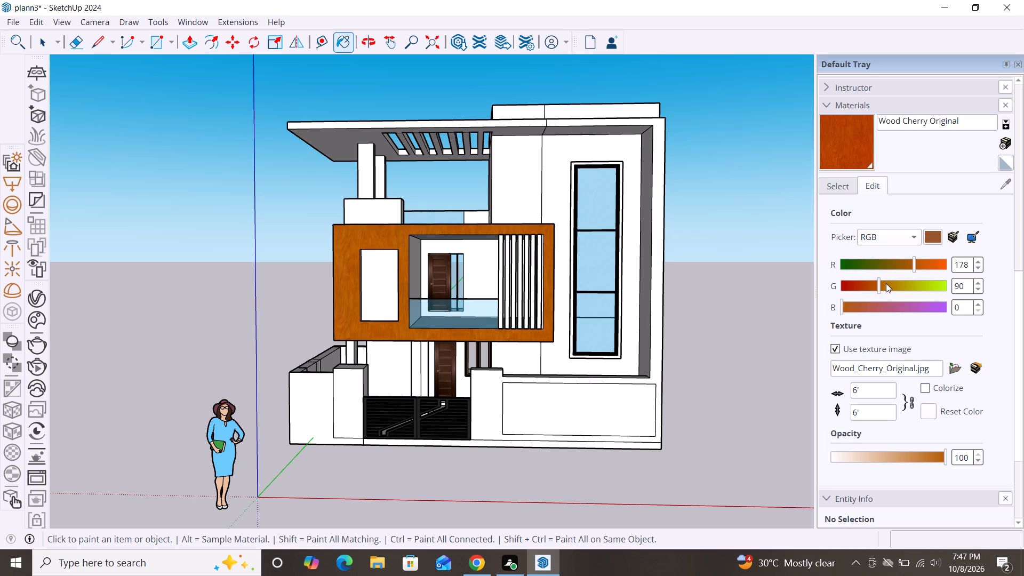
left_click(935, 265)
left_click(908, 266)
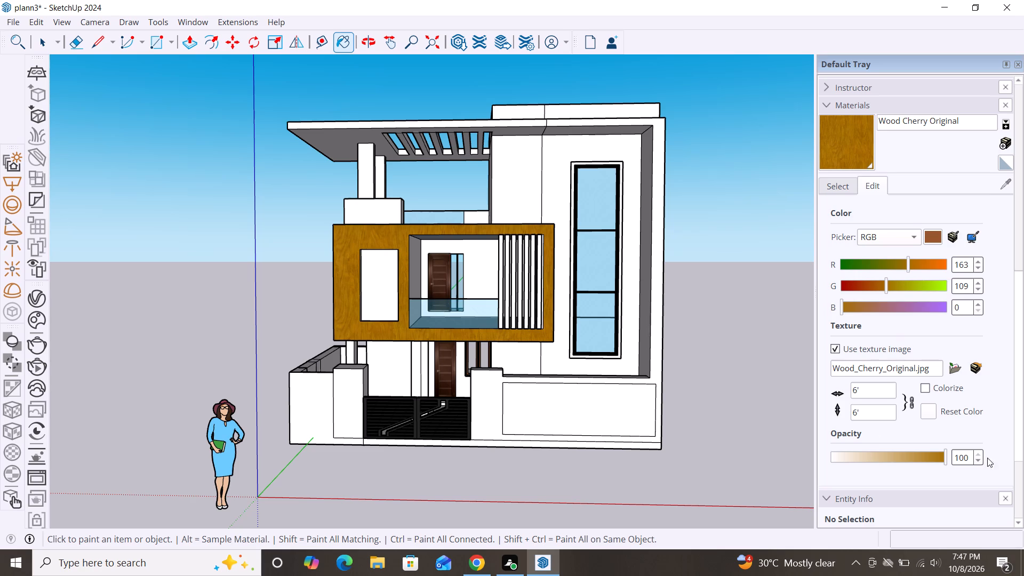
Set the Wood Cherry Original material's opacity to 98.
left_click(932, 459)
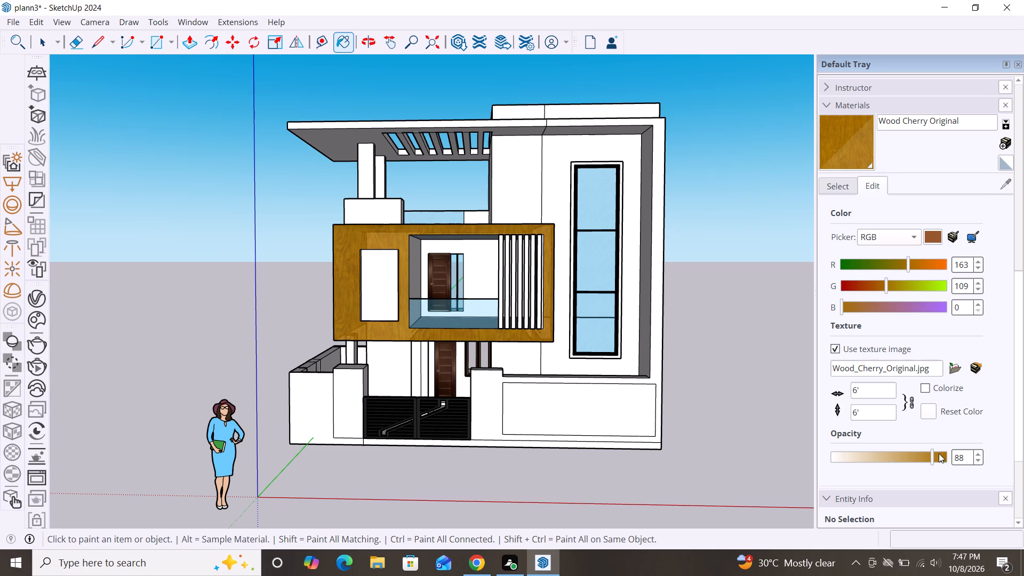
left_click(942, 455)
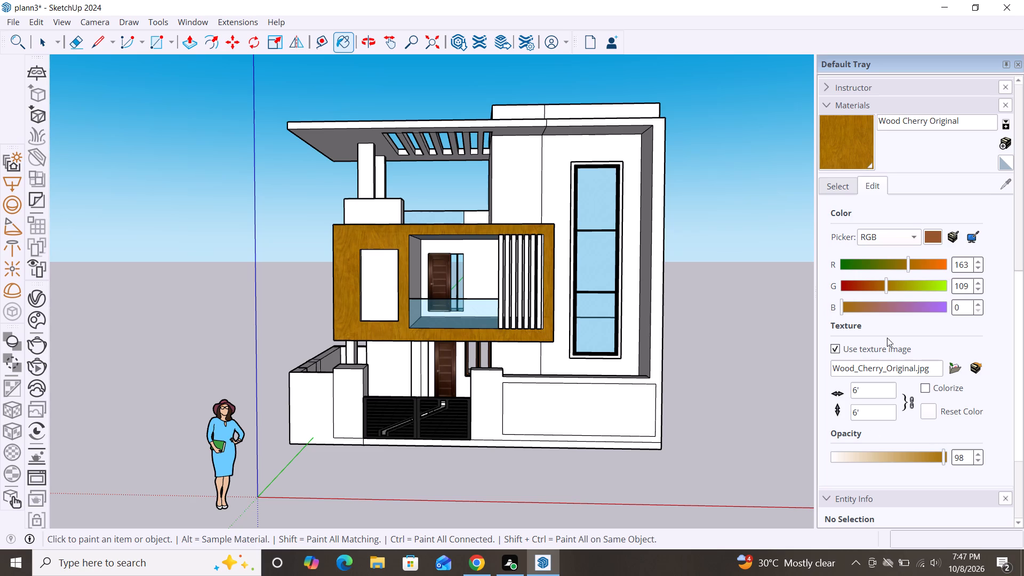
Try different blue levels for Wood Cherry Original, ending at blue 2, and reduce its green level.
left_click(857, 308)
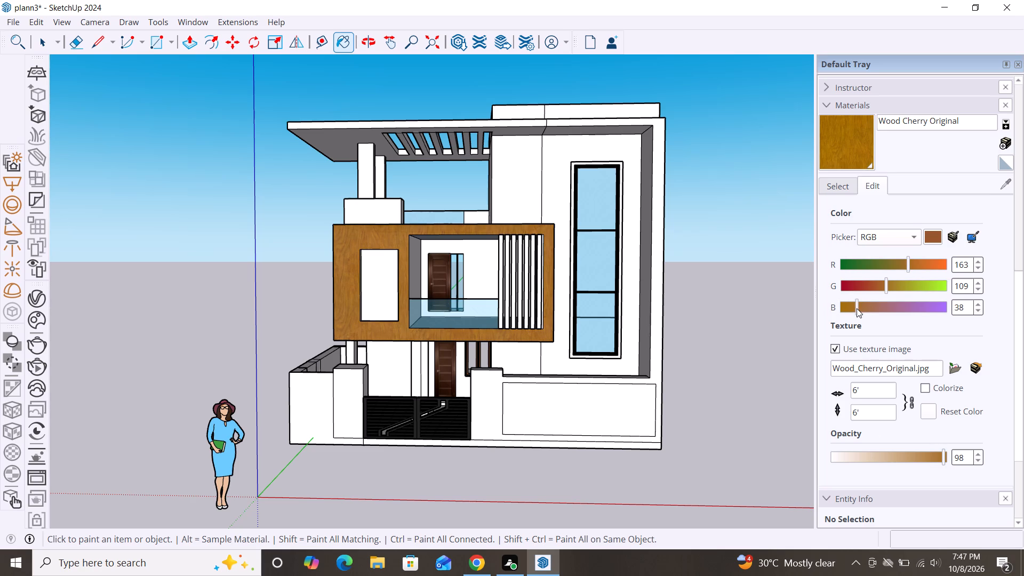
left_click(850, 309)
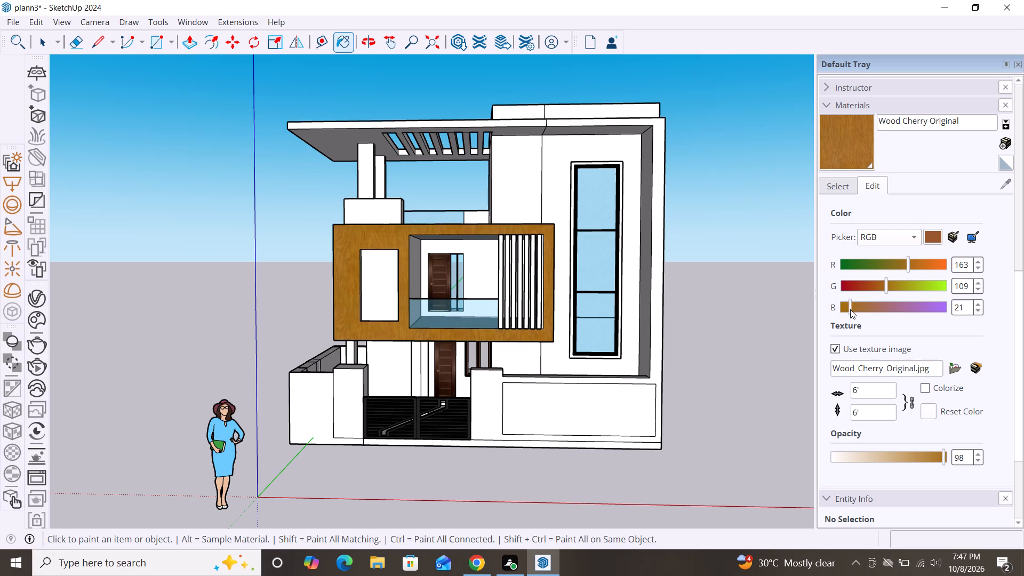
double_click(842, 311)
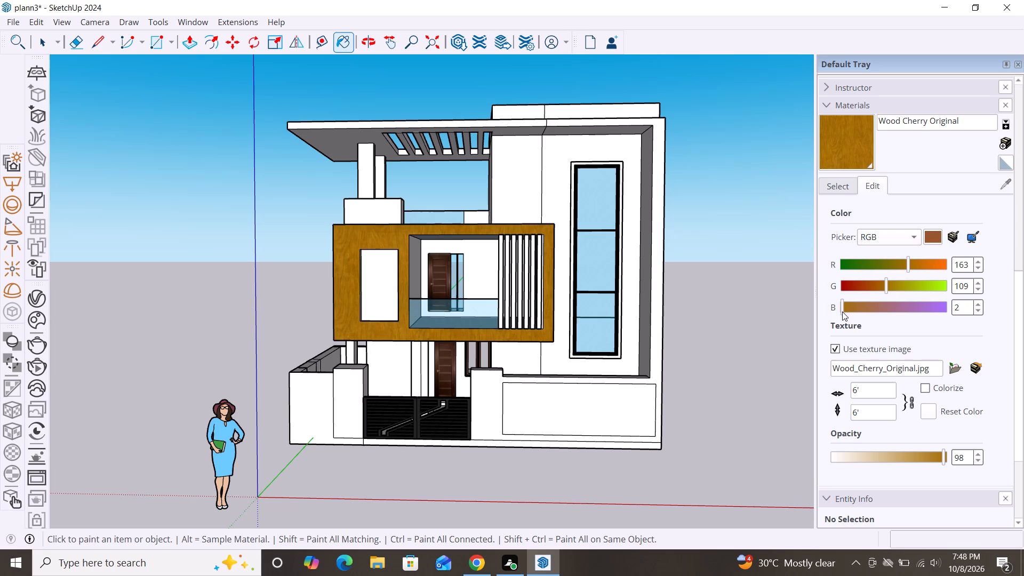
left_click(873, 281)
Reset Wood Cherry Original to its original colour of red 152, green 86 and blue 42.
left_click(940, 231)
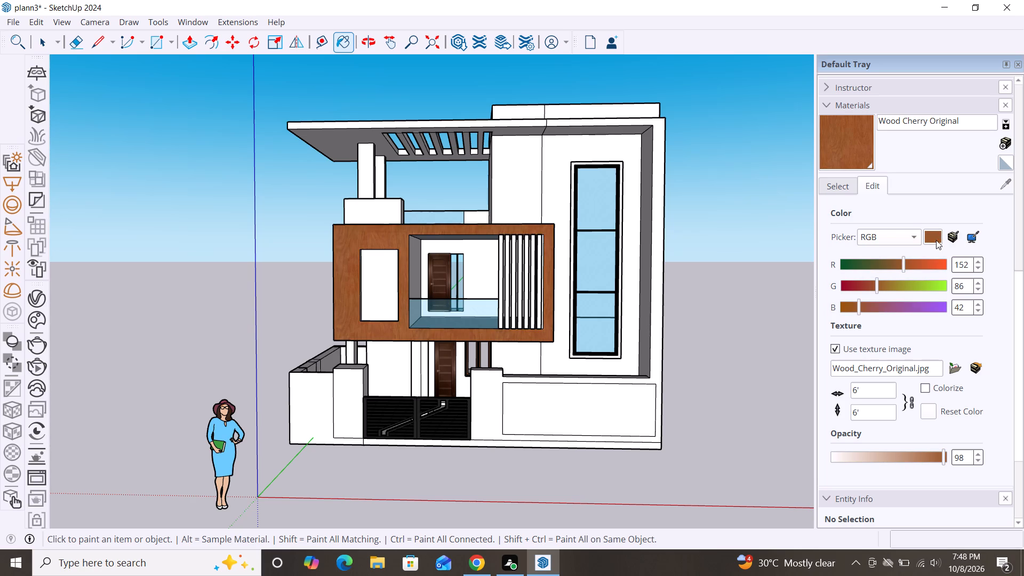
left_click(934, 238)
left_click(364, 245)
Paint all seven vertical slats of the upper-floor balcony with Wood Cherry Original.
scroll(336, 348, "down", 2)
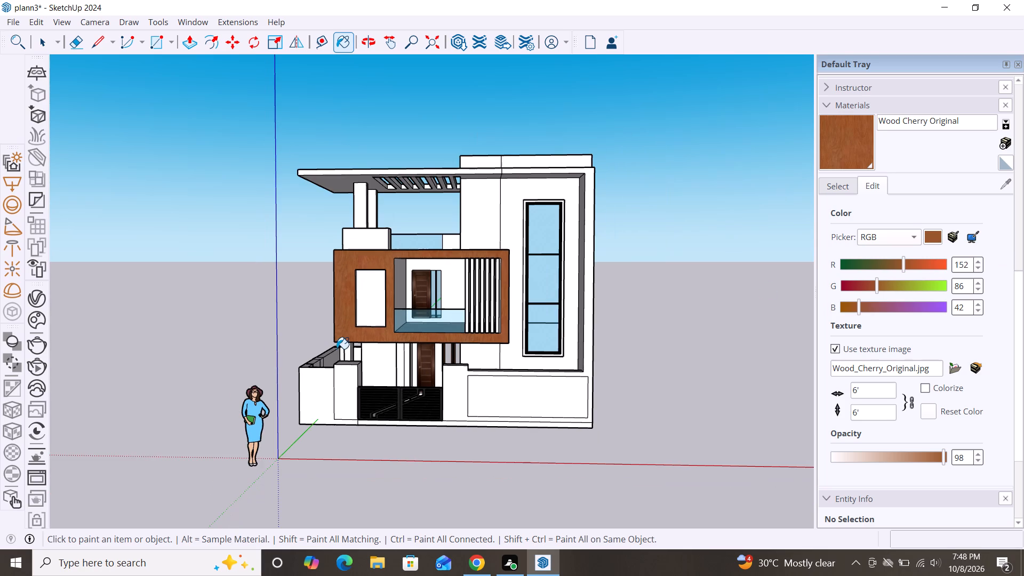
scroll(661, 377, "up", 2)
scroll(667, 375, "down", 2)
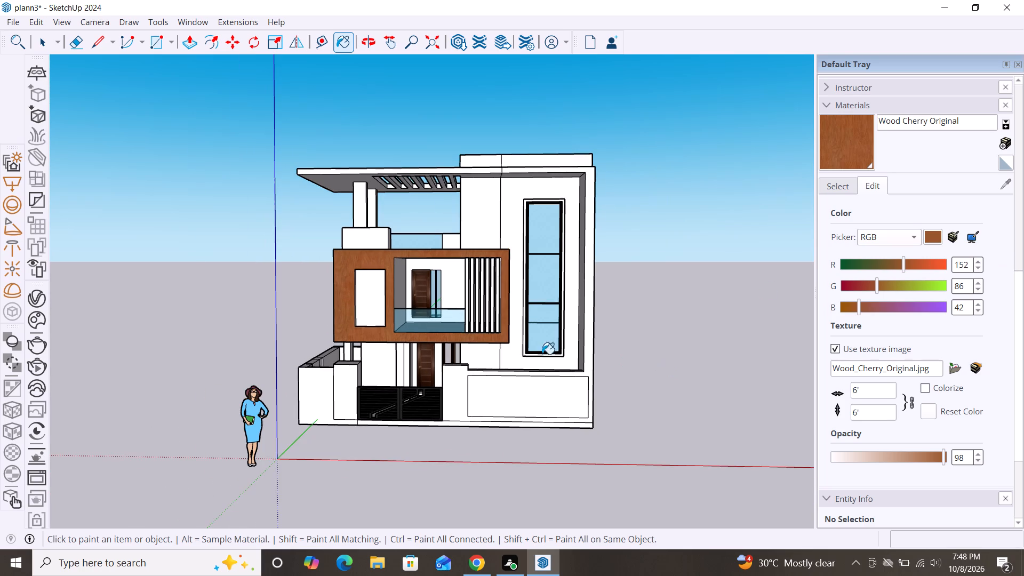
scroll(489, 322, "up", 9)
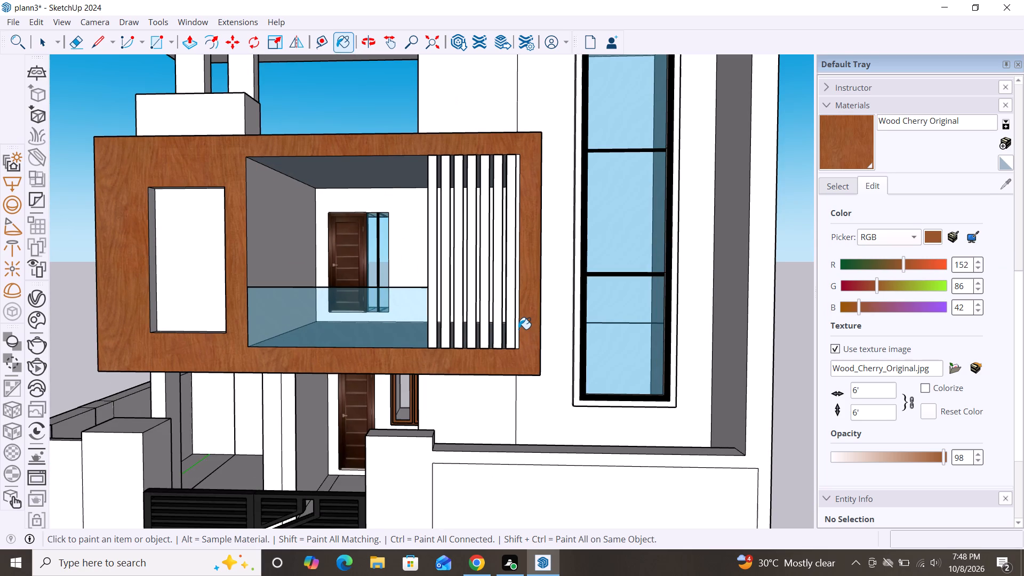
left_click(509, 332)
left_click(497, 338)
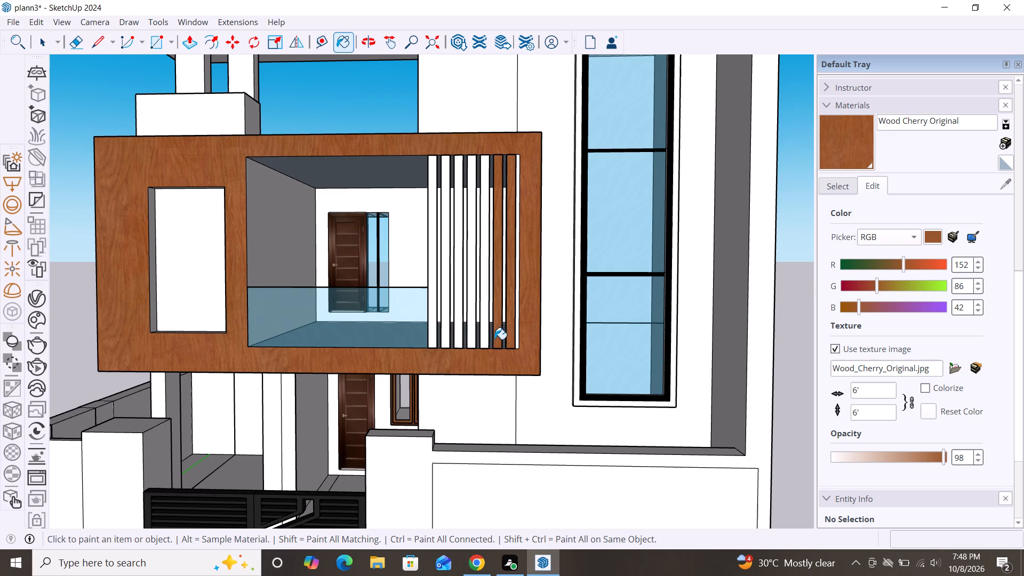
left_click(482, 340)
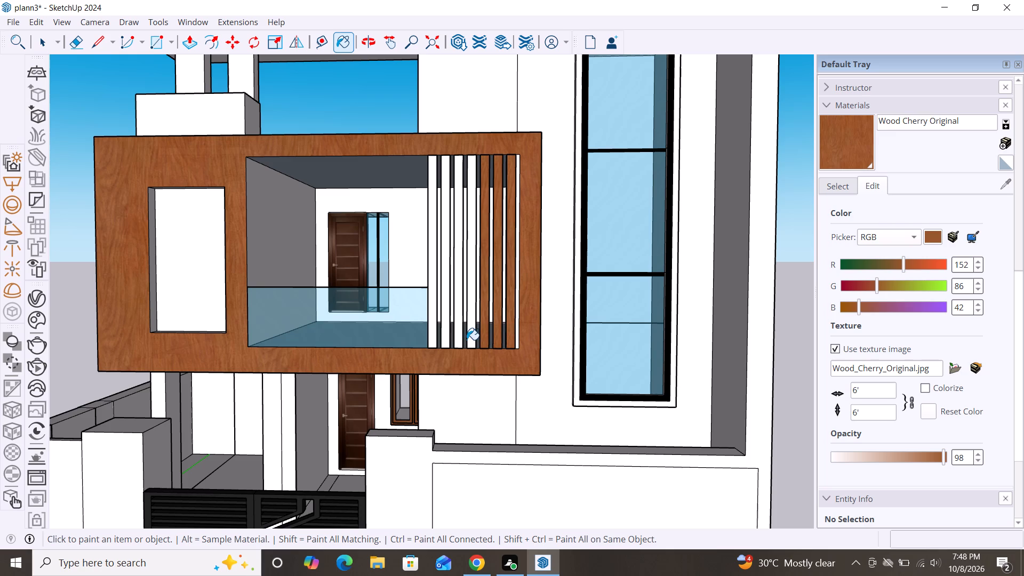
left_click(468, 340)
left_click(455, 337)
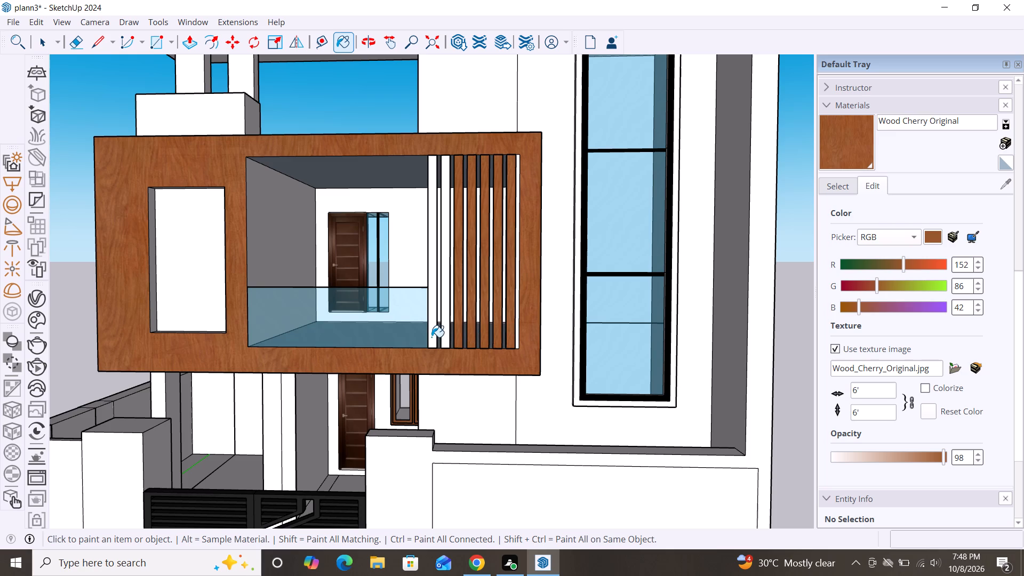
left_click(445, 339)
left_click(434, 338)
Paint the front and the slat-side face of the block on top of the balcony volume with Wood Cherry Original.
scroll(537, 323, "down", 9)
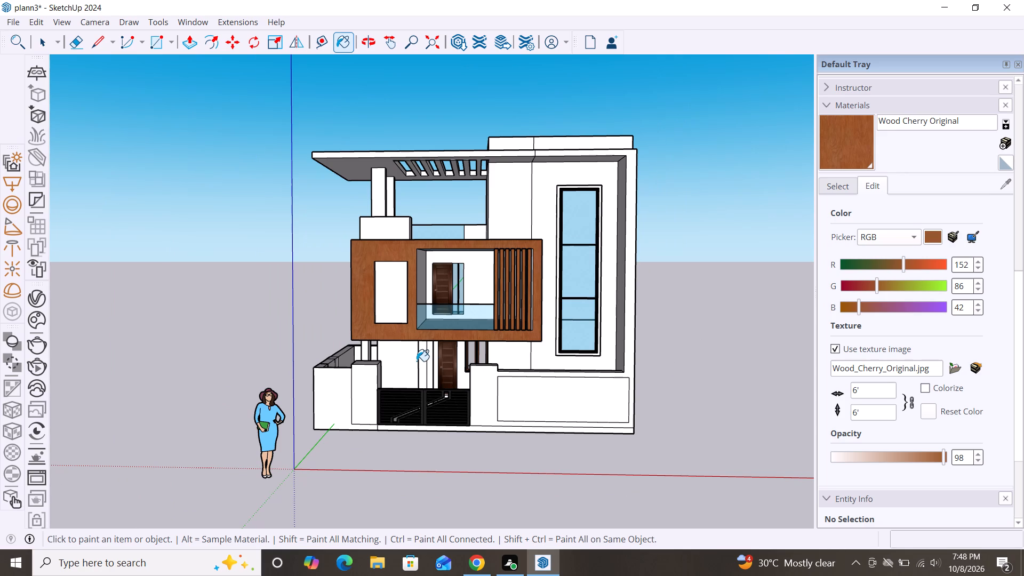
scroll(397, 219, "up", 5)
left_click(370, 232)
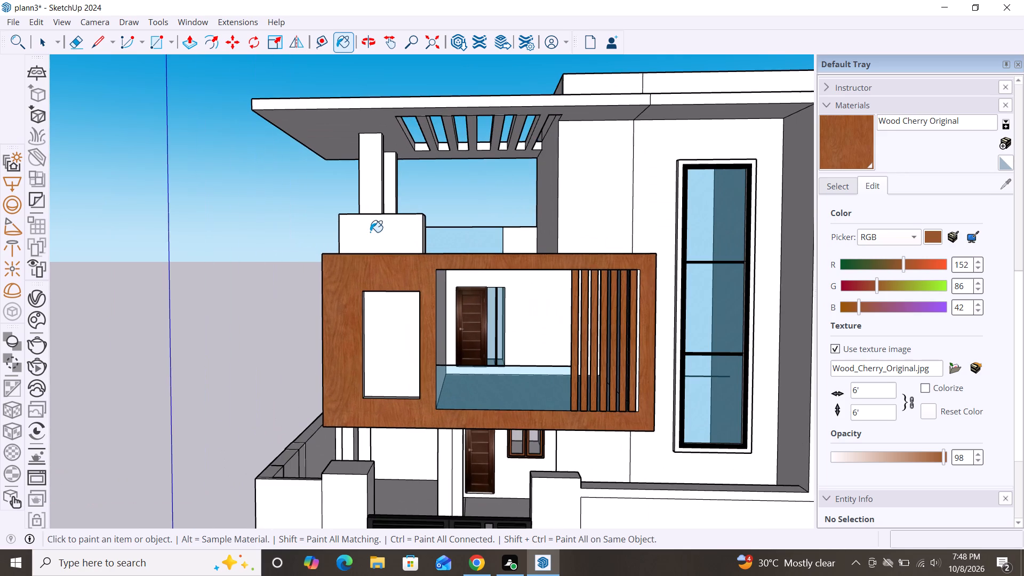
middle_click_drag(426, 236, 327, 247)
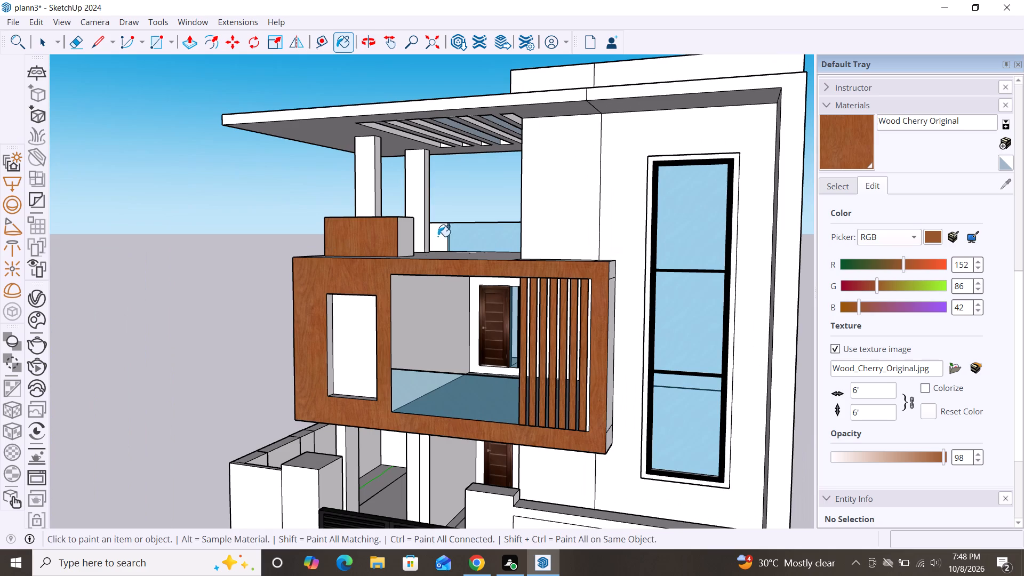
left_click(398, 235)
left_click(409, 237)
scroll(410, 238, "down", 1)
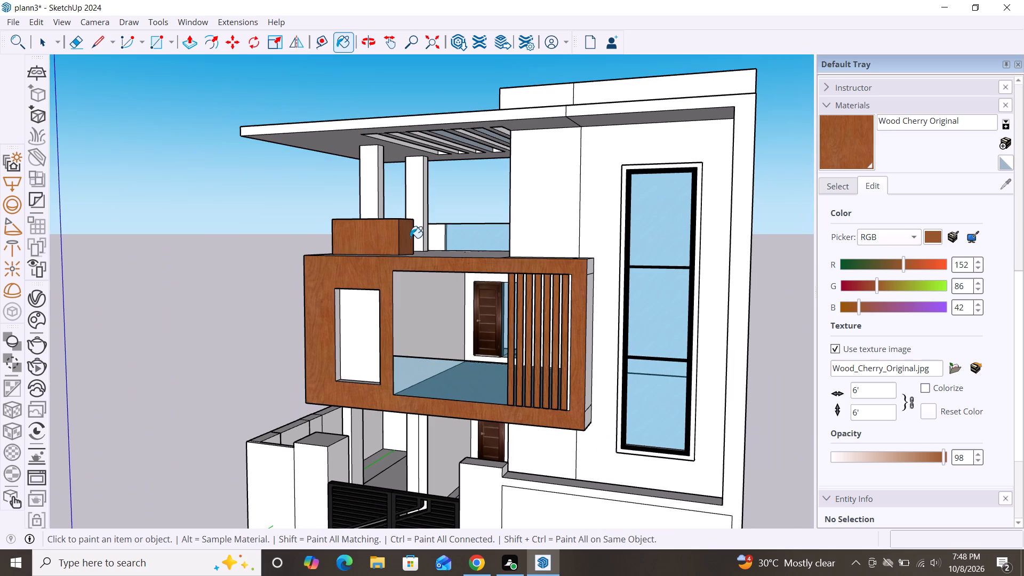
Paint the three outer side faces of the projecting balcony frame, at its slatted end, with Wood Cherry Original.
middle_click_drag(607, 353, 498, 368)
left_click(521, 362)
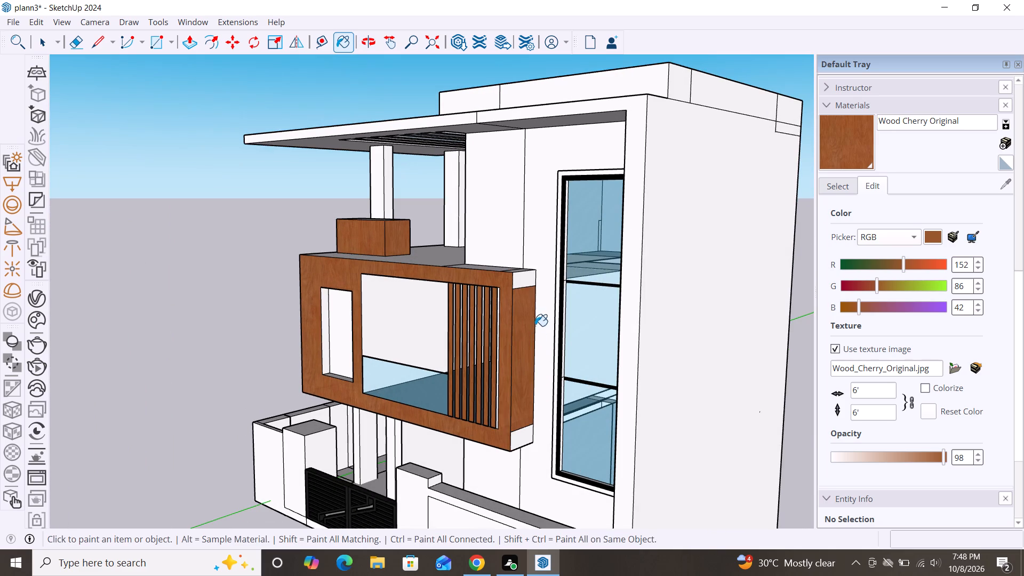
left_click(516, 284)
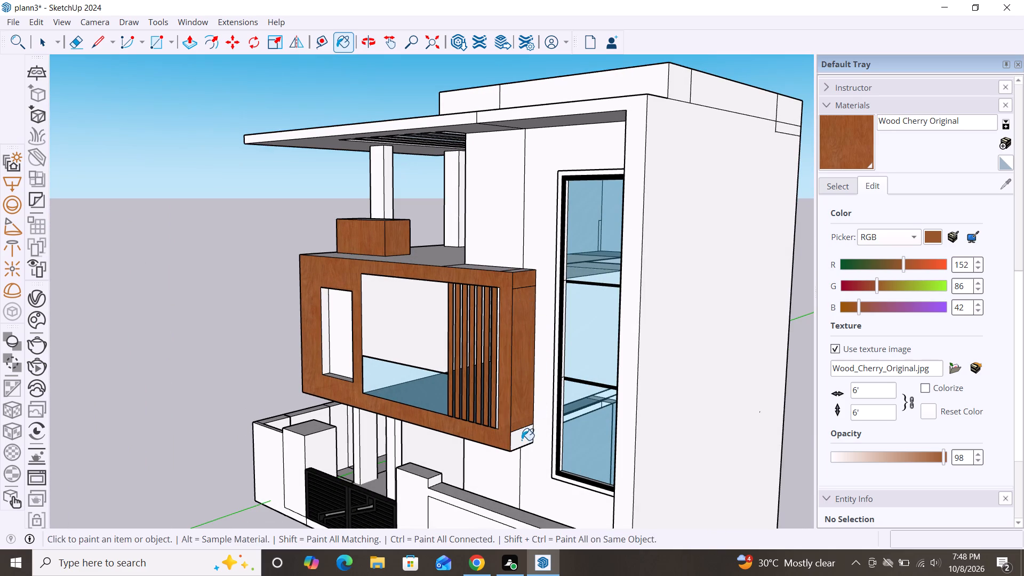
left_click(522, 440)
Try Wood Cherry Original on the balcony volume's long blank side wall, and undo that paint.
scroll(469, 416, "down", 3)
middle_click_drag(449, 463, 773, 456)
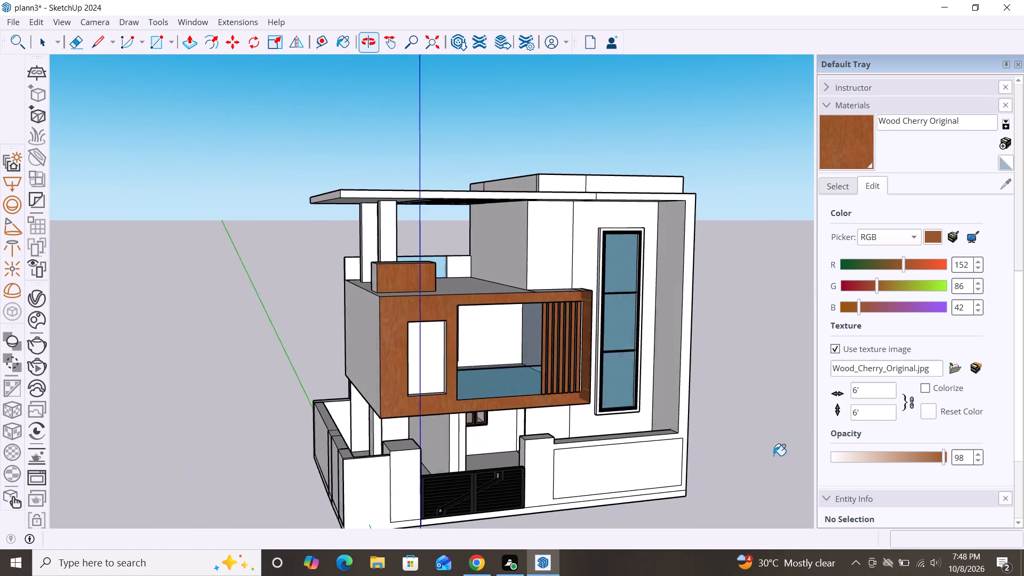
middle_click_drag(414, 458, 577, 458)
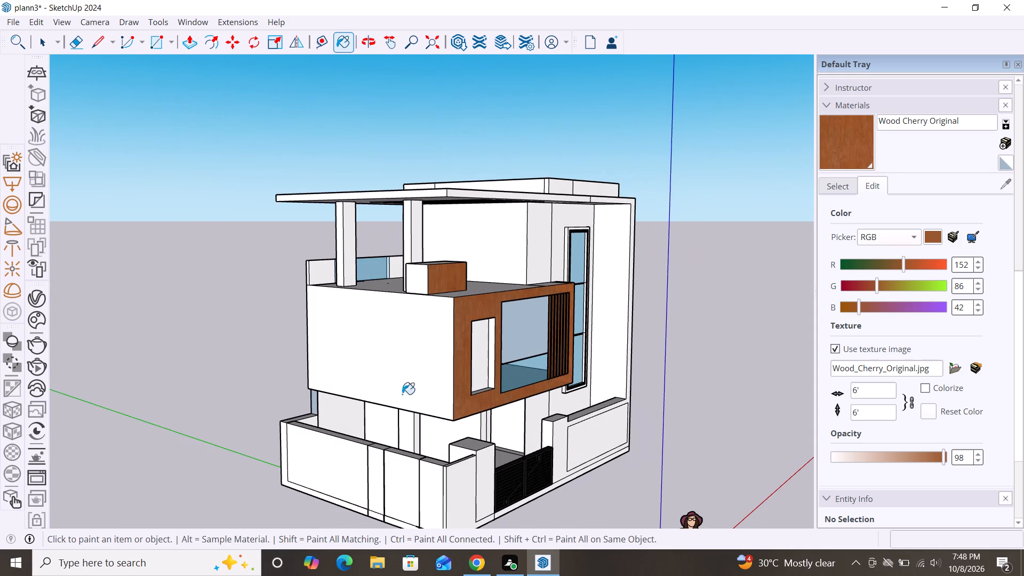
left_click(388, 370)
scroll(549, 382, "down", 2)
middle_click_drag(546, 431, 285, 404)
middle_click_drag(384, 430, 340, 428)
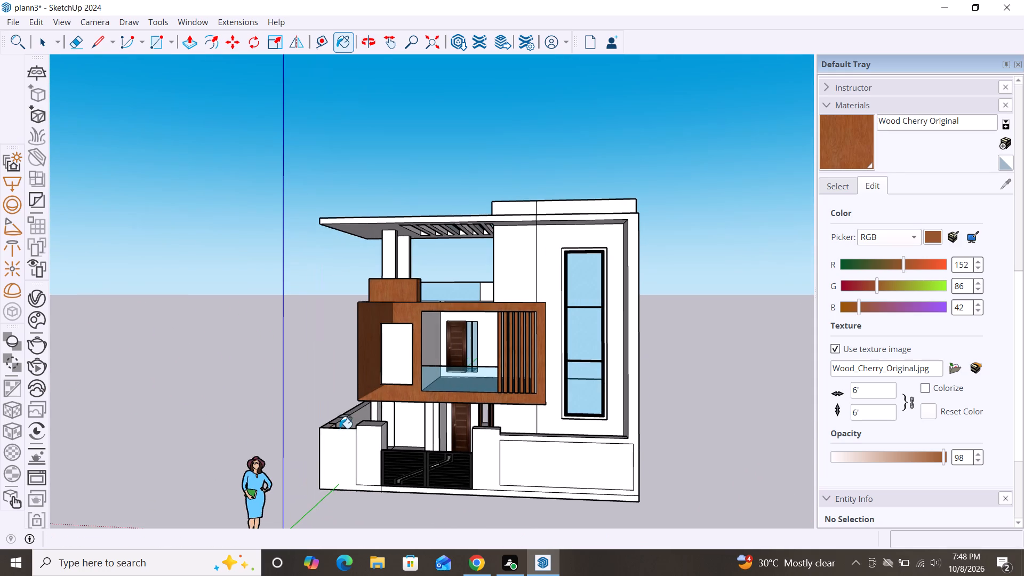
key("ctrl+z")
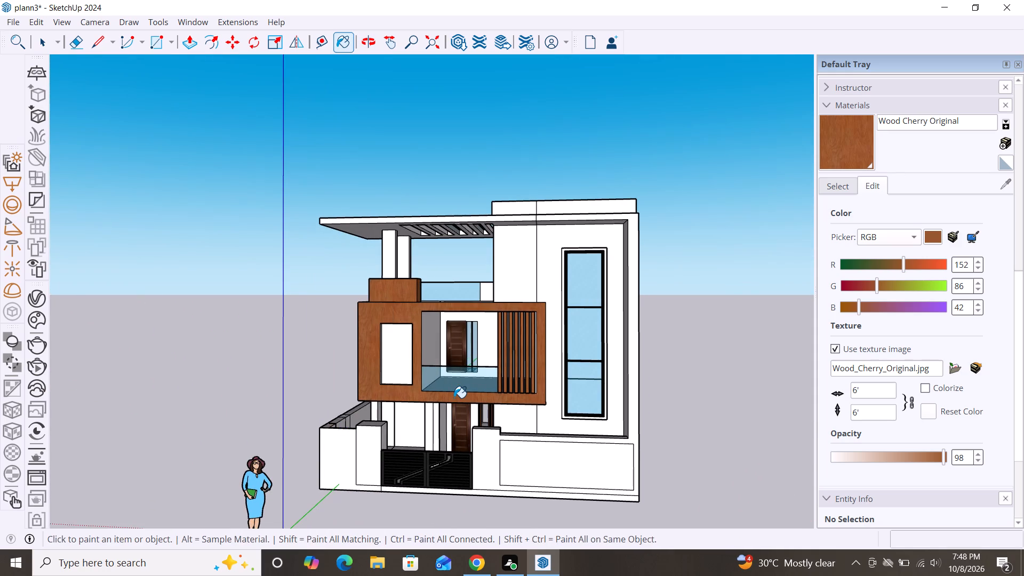
Paint the remaining side face and the top of the block above the balcony volume with Wood Cherry Original.
scroll(454, 398, "down", 1)
middle_click_drag(383, 385, 692, 443)
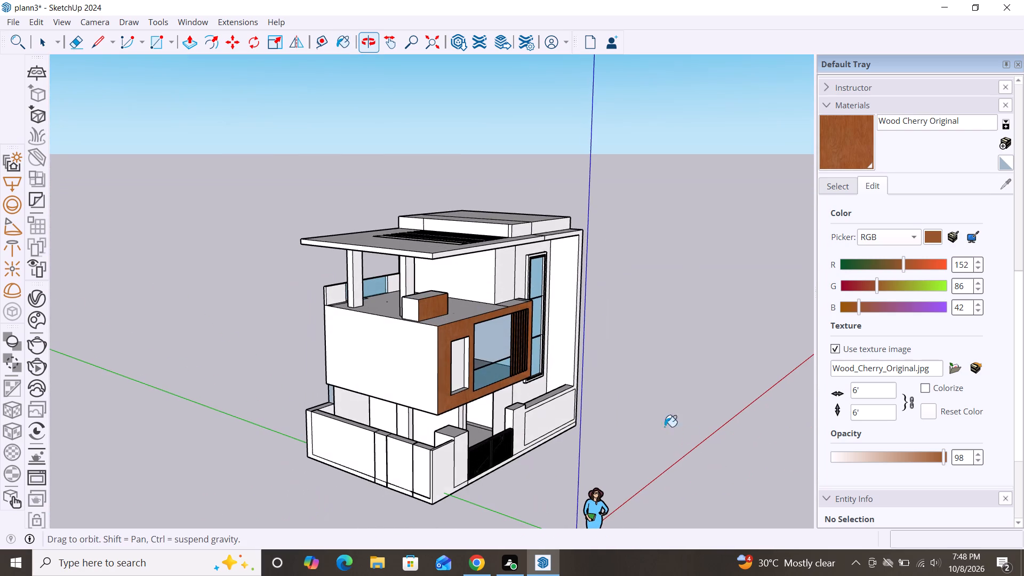
left_click(410, 313)
left_click(422, 299)
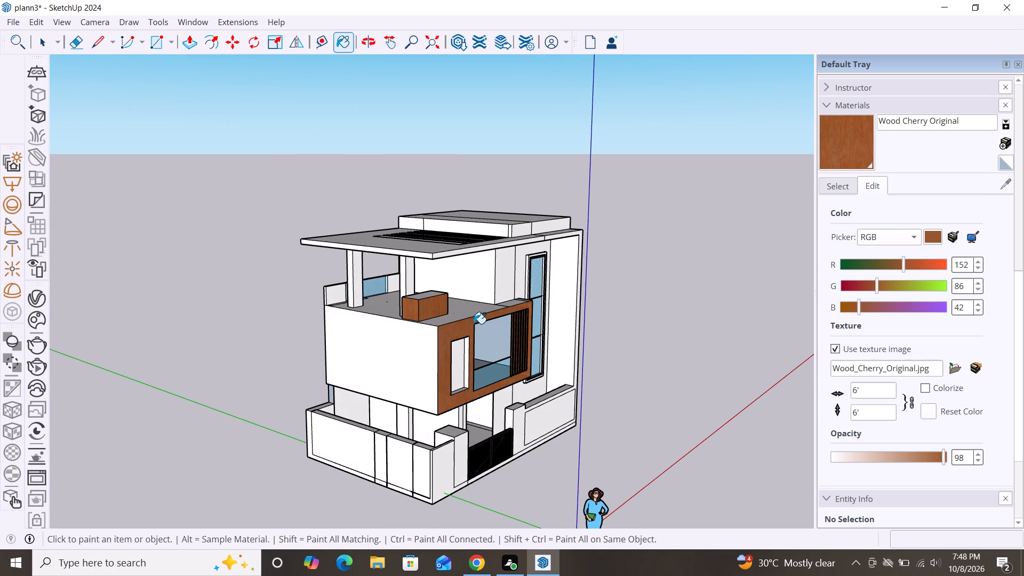
left_click(435, 292)
Paint the front and both side faces of the ground-floor pillar under the balcony volume's outer corner with Wood Cherry Original.
scroll(594, 348, "down", 2)
middle_click_drag(580, 380, 436, 381)
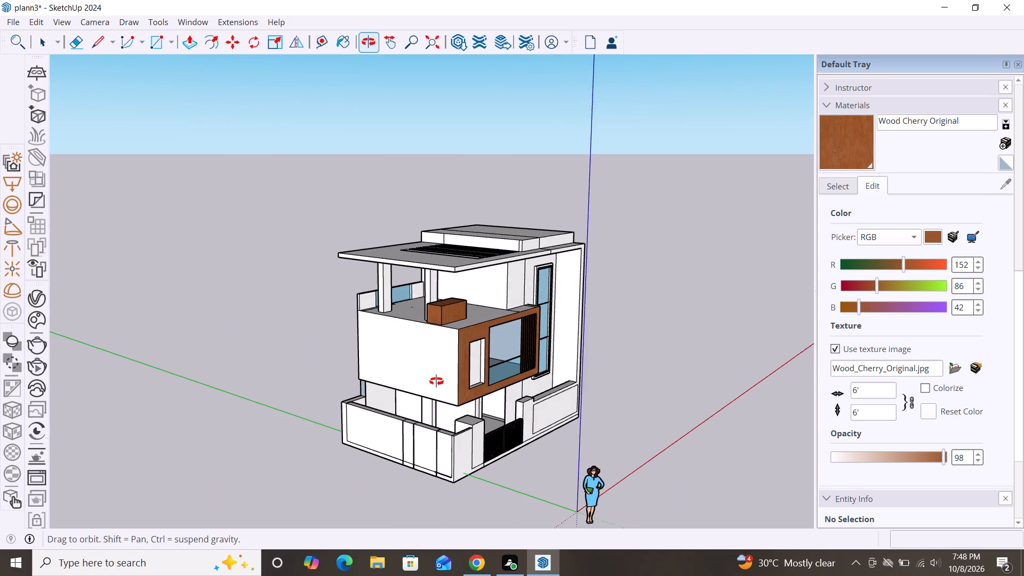
middle_click_drag(436, 381, 318, 356)
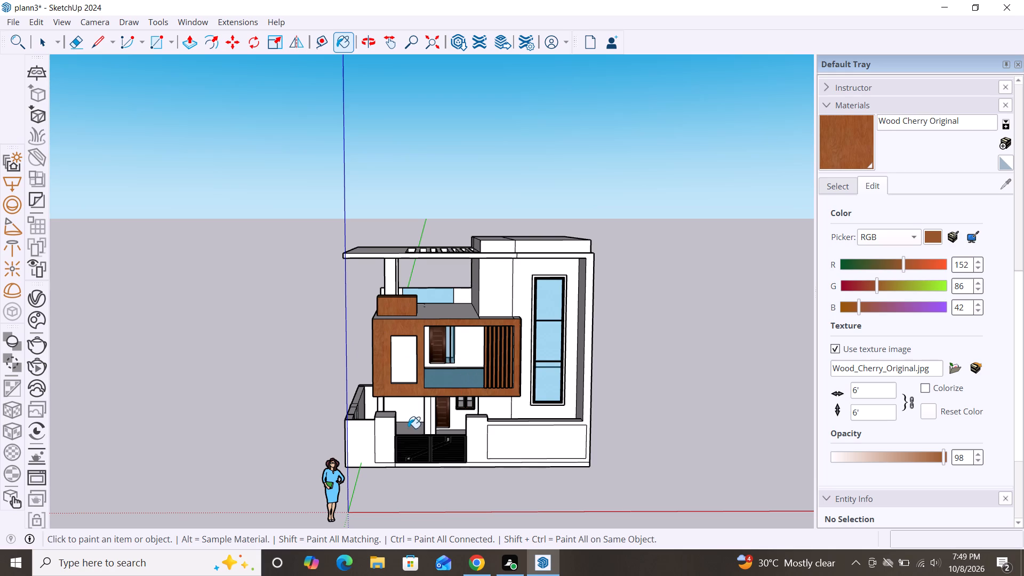
scroll(411, 420, "up", 12)
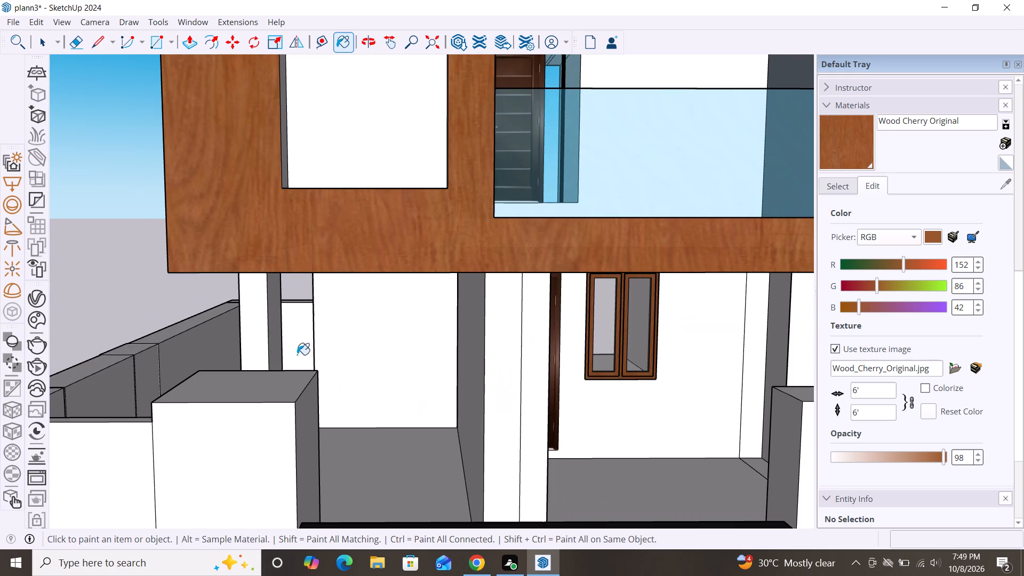
left_click(263, 347)
left_click(289, 351)
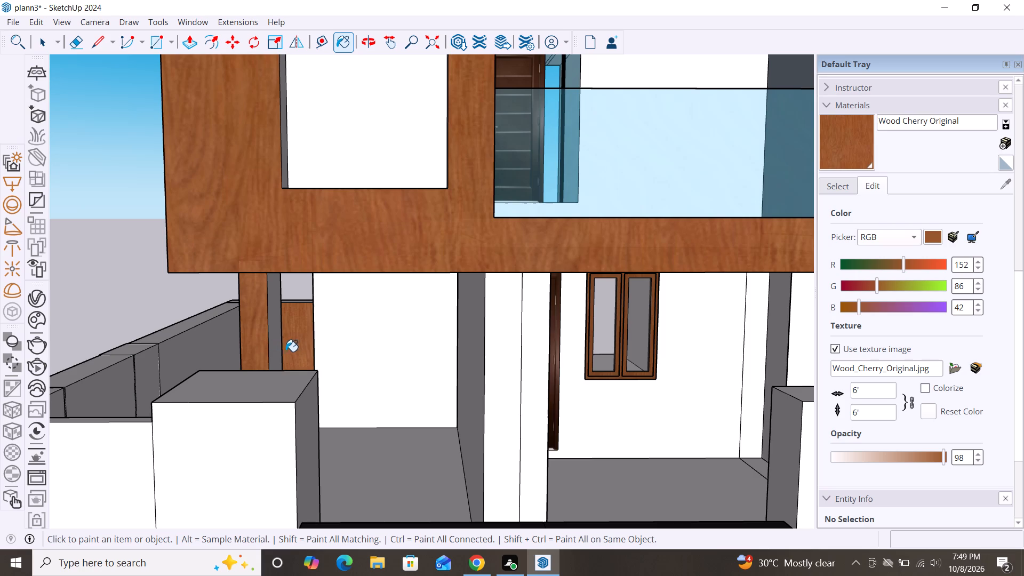
key("ctrl+z")
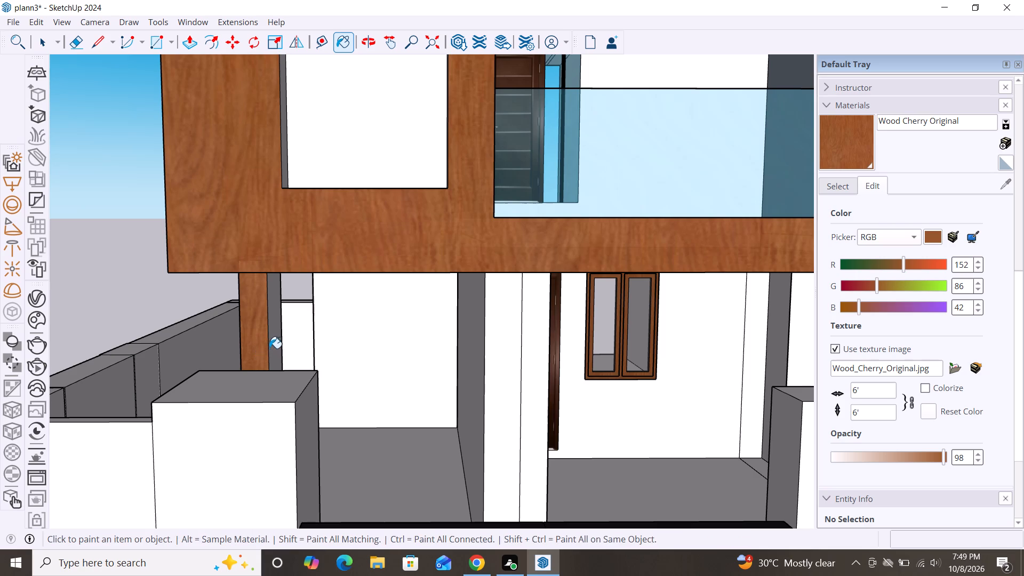
left_click(271, 347)
scroll(284, 328, "down", 1)
middle_click_drag(240, 355, 413, 342)
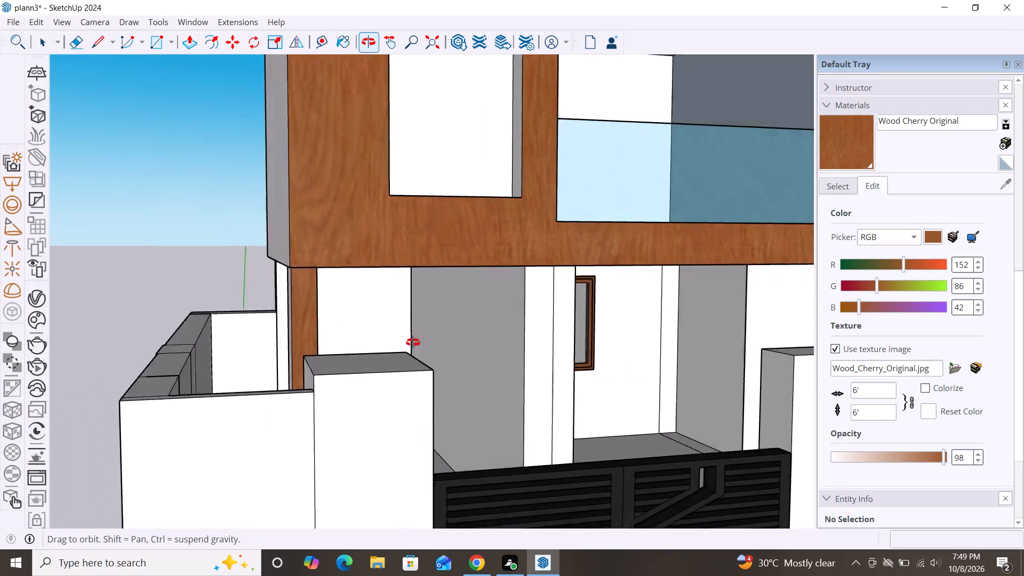
middle_click_drag(413, 342, 427, 346)
left_click(366, 328)
scroll(396, 329, "down", 3)
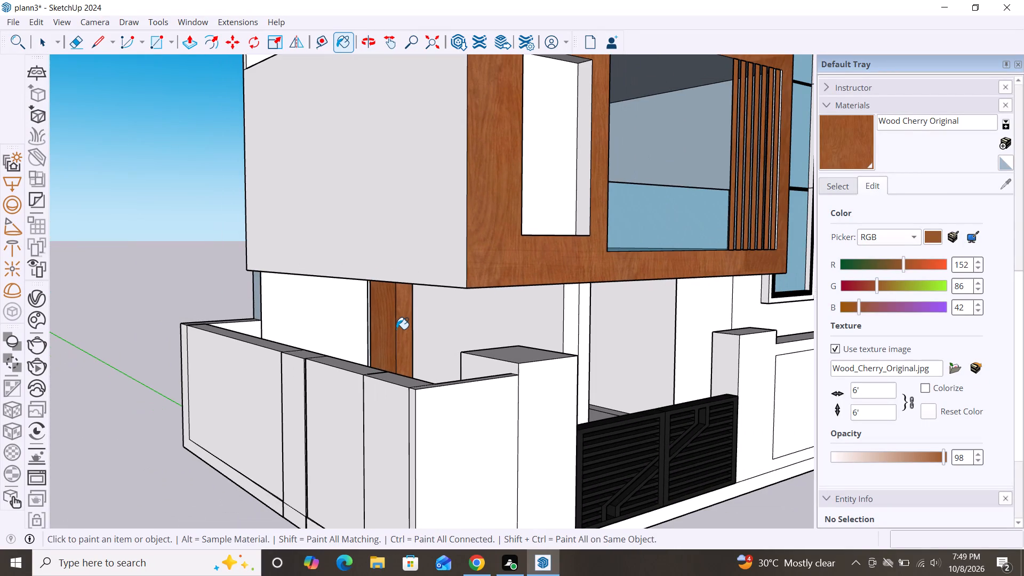
Inspect the front facade from several distances to review the wood-painted balcony frame and the remaining unpainted surfaces.
key("space")
scroll(423, 313, "down", 3)
middle_click_drag(449, 371, 271, 383, "alt")
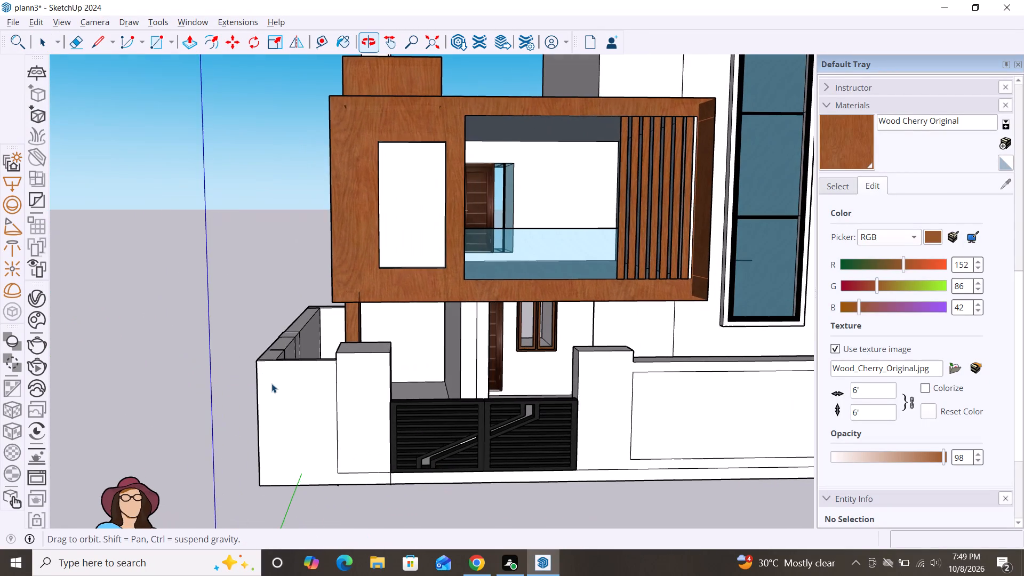
scroll(388, 351, "up", 4)
scroll(236, 342, "down", 2)
scroll(188, 334, "down", 3)
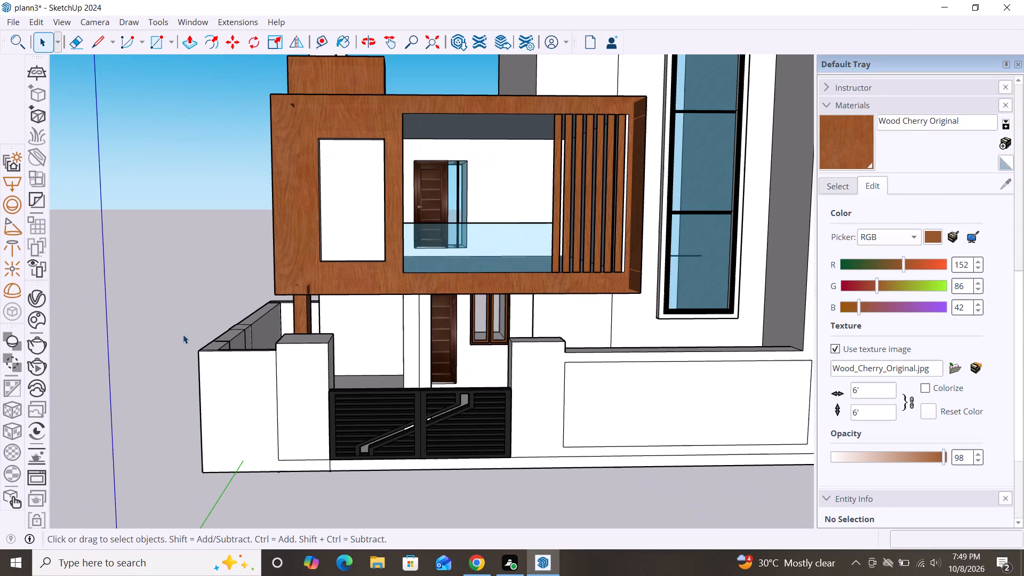
scroll(638, 370, "down", 1)
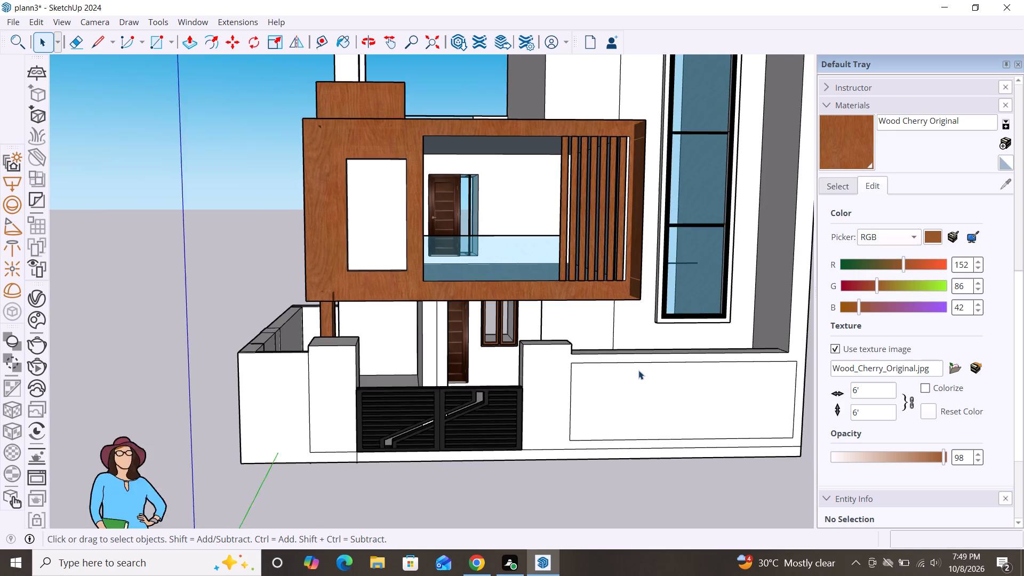
scroll(638, 370, "down", 2)
scroll(476, 375, "down", 3)
scroll(413, 376, "down", 2)
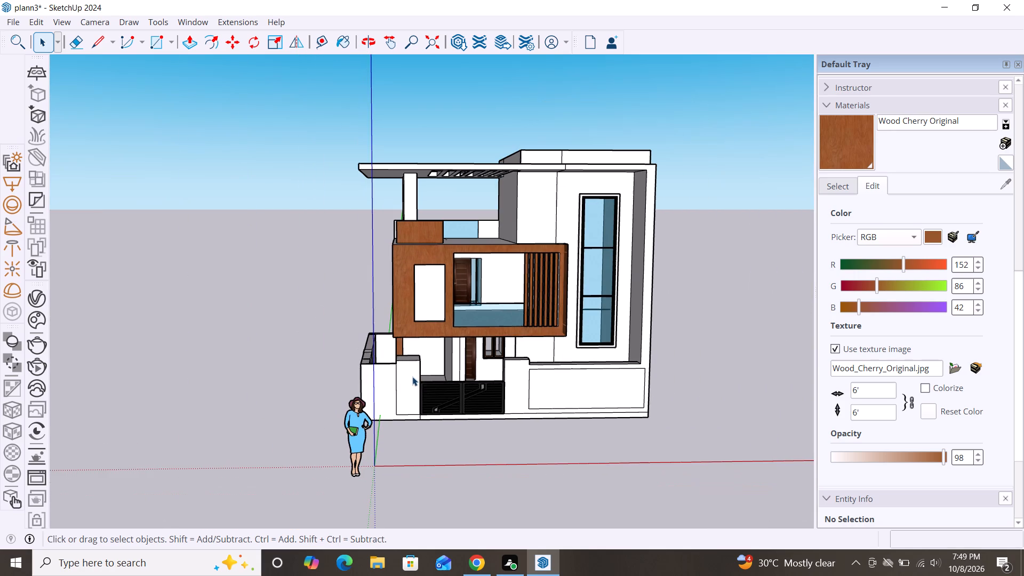
scroll(629, 318, "up", 5)
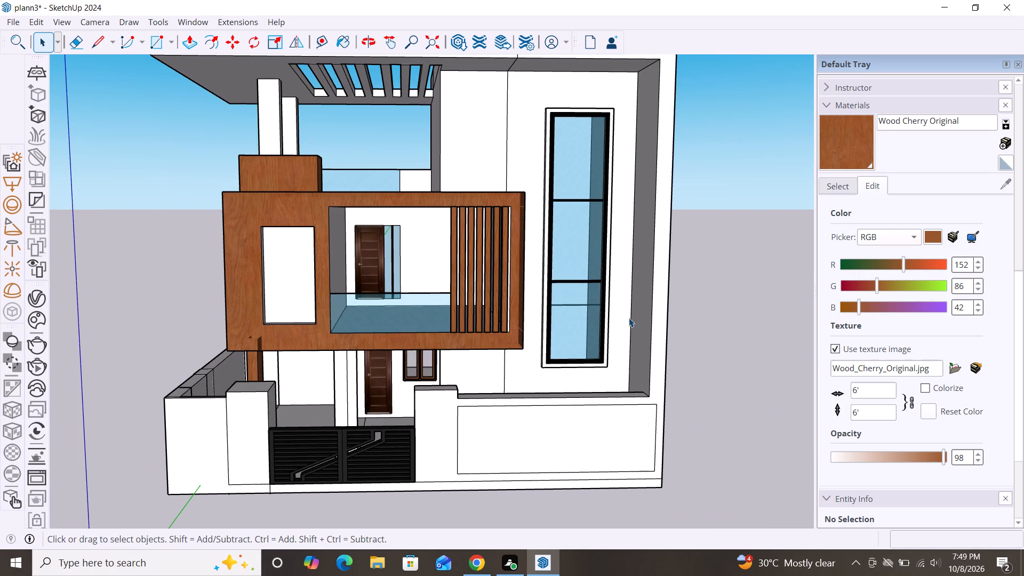
scroll(629, 318, "down", 3)
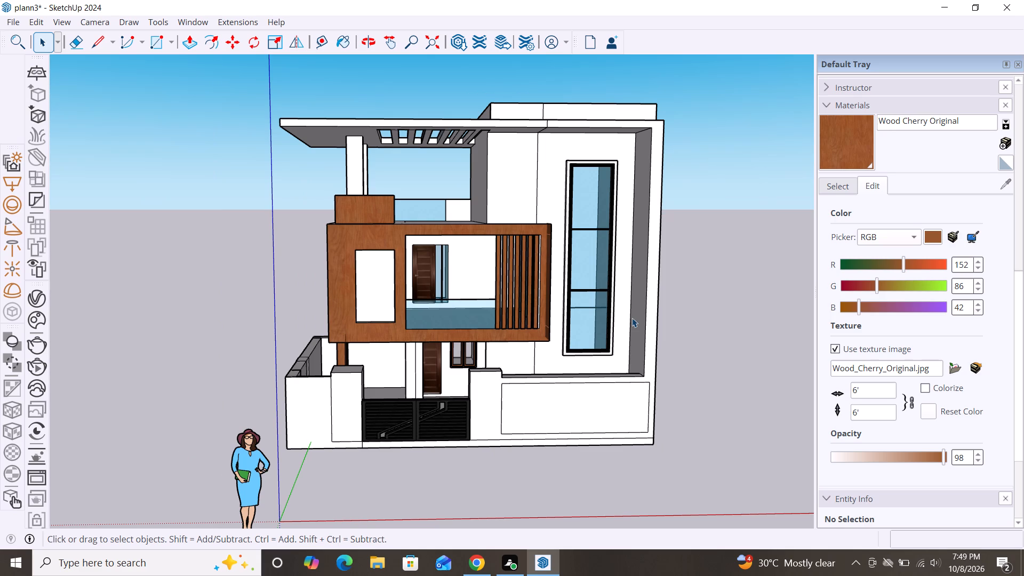
scroll(632, 318, "up", 2)
scroll(632, 318, "down", 2)
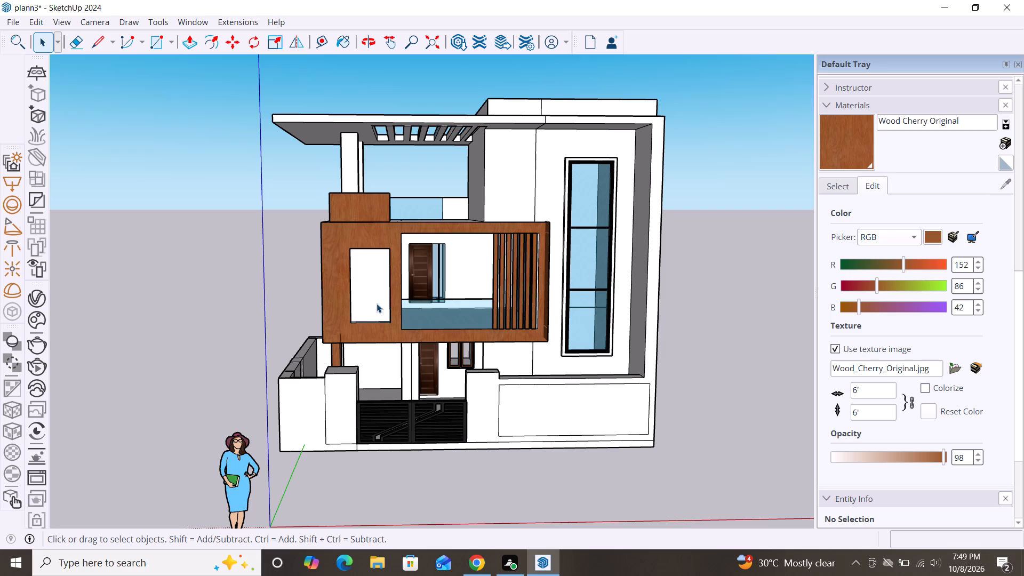
Paint the tall recessed panel in the balcony volume's front face with Color I08 from the Colors collection.
left_click(843, 186)
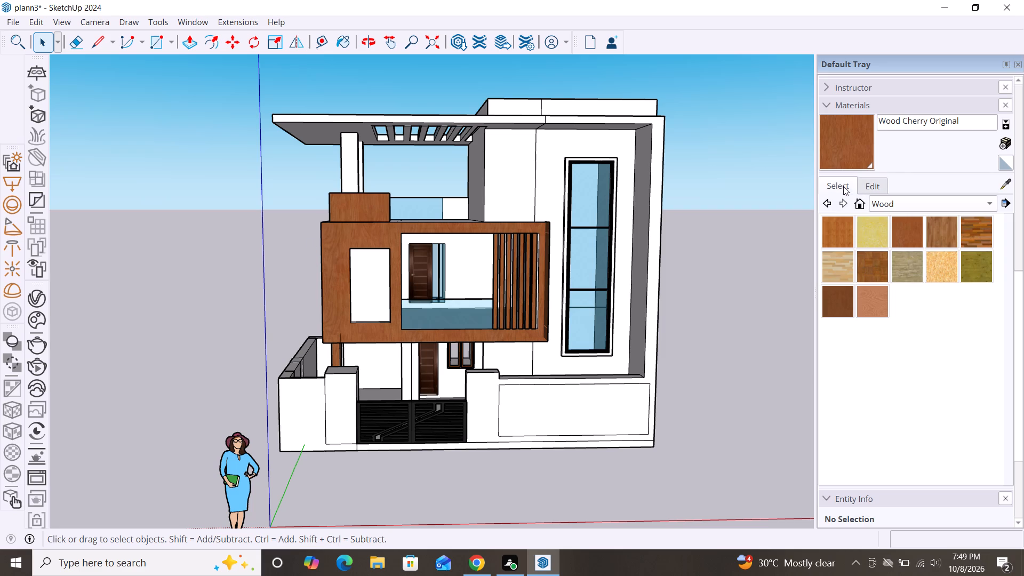
double_click(988, 205)
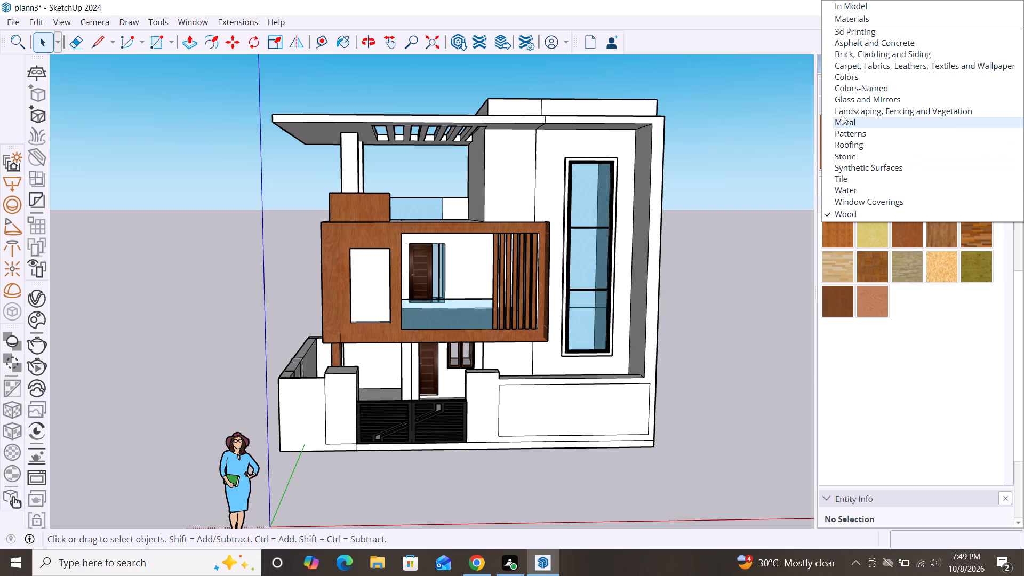
left_click(858, 80)
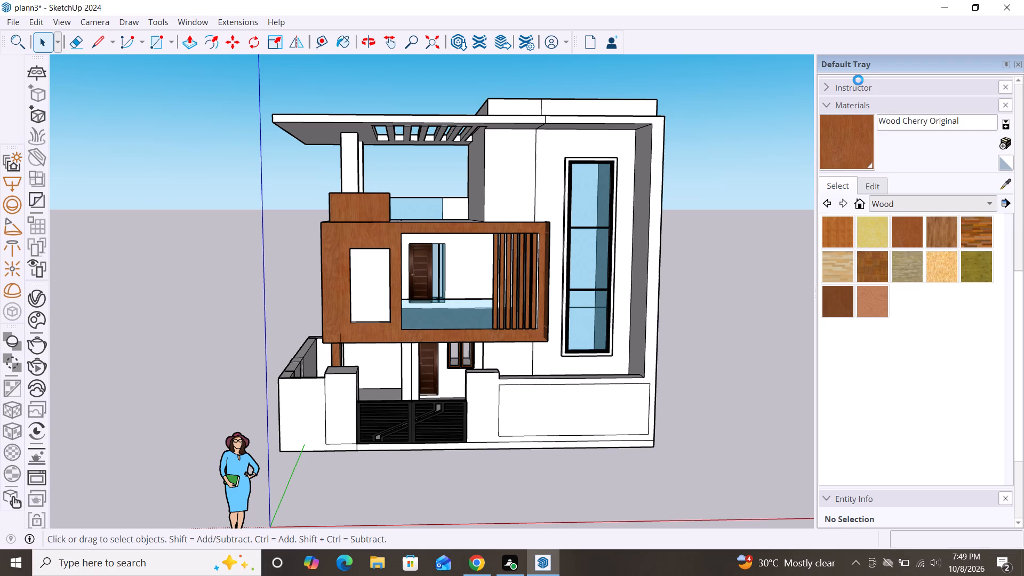
scroll(877, 386, "down", 3)
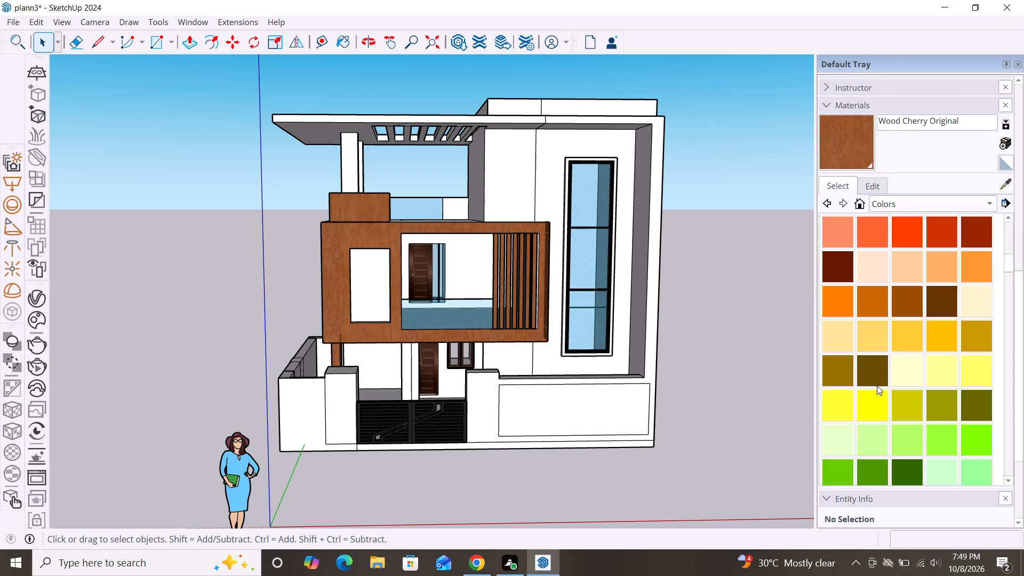
scroll(869, 340, "down", 4)
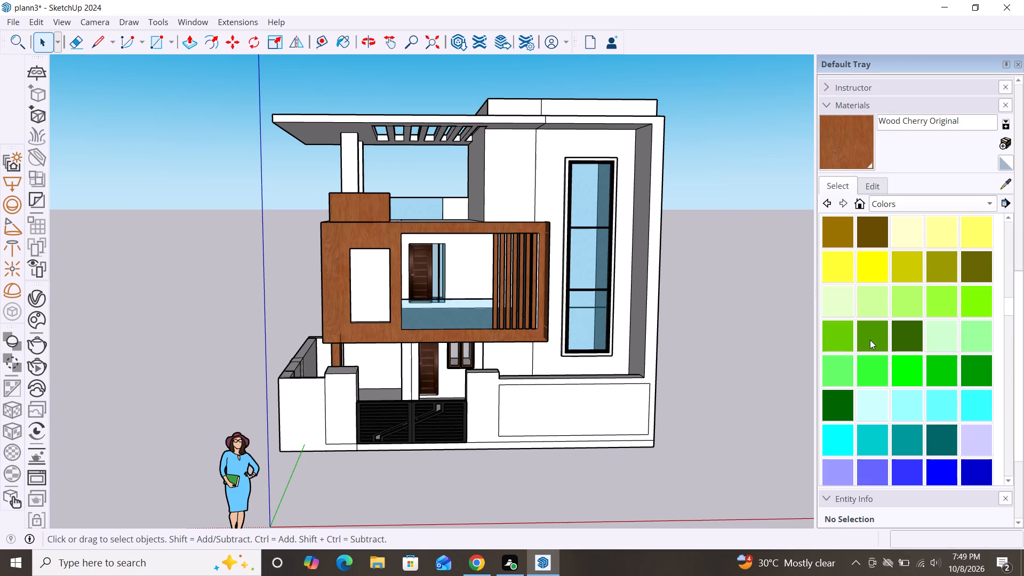
scroll(870, 340, "down", 6)
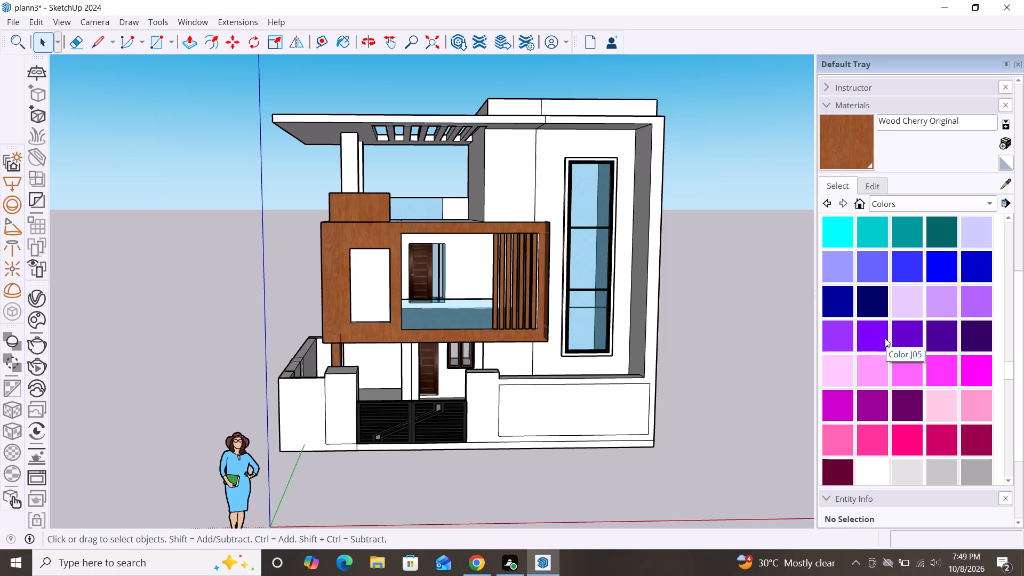
left_click(875, 311)
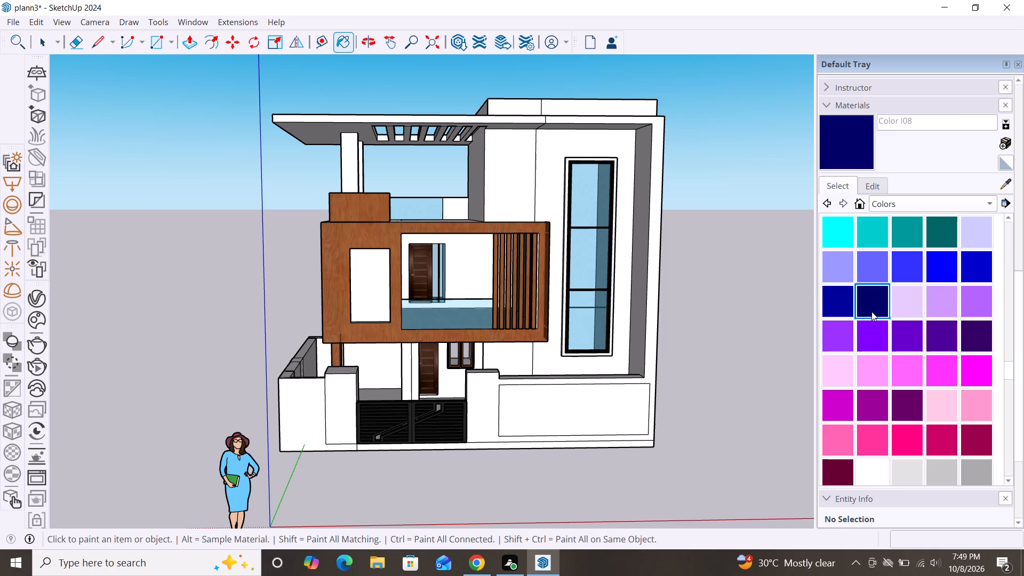
left_click(363, 281)
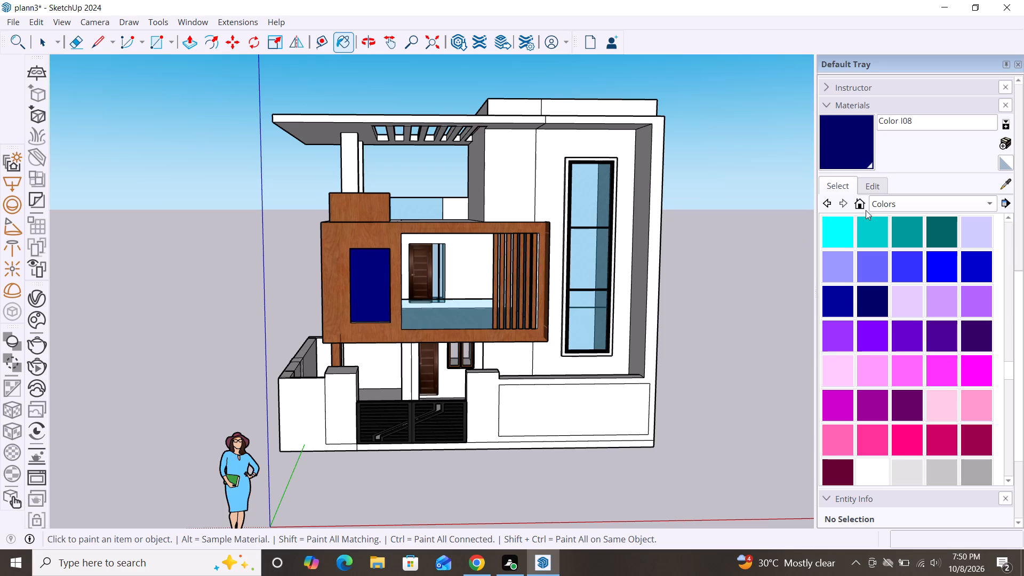
Change Color I08 to a dark brown with RGB values 56, 24, 26.
left_click(829, 184)
left_click(884, 185)
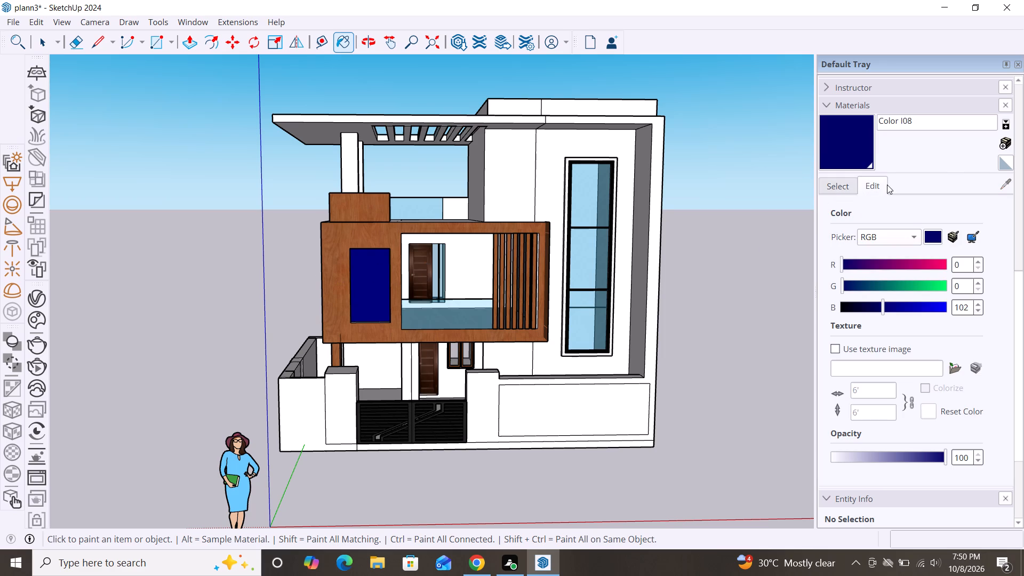
left_click(858, 309)
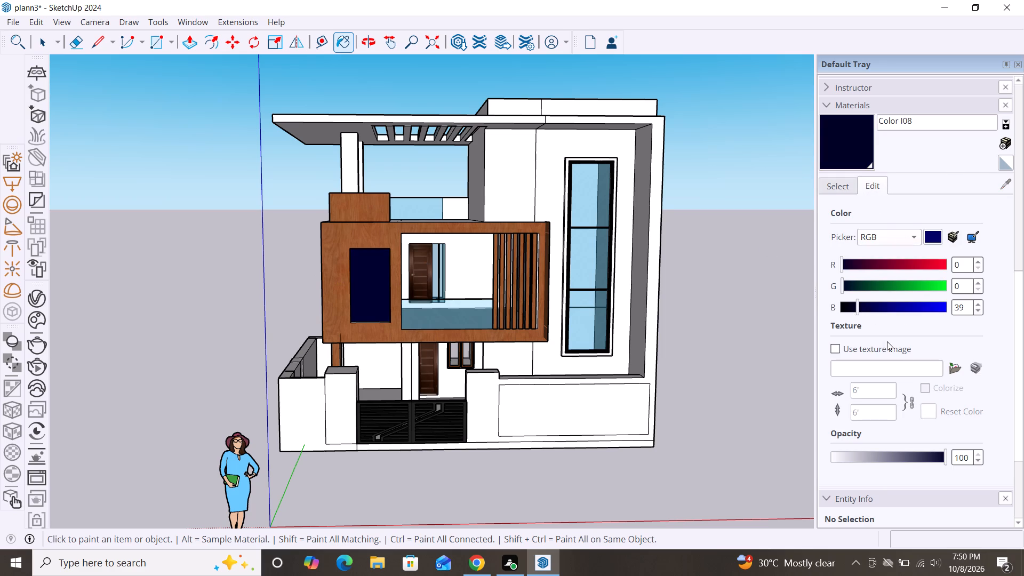
left_click(855, 266)
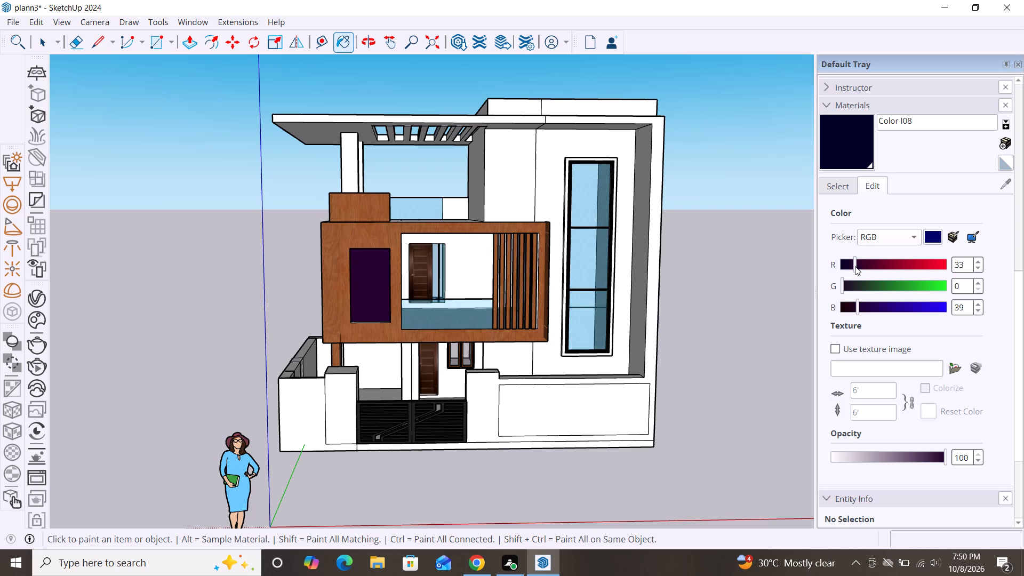
left_click(864, 266)
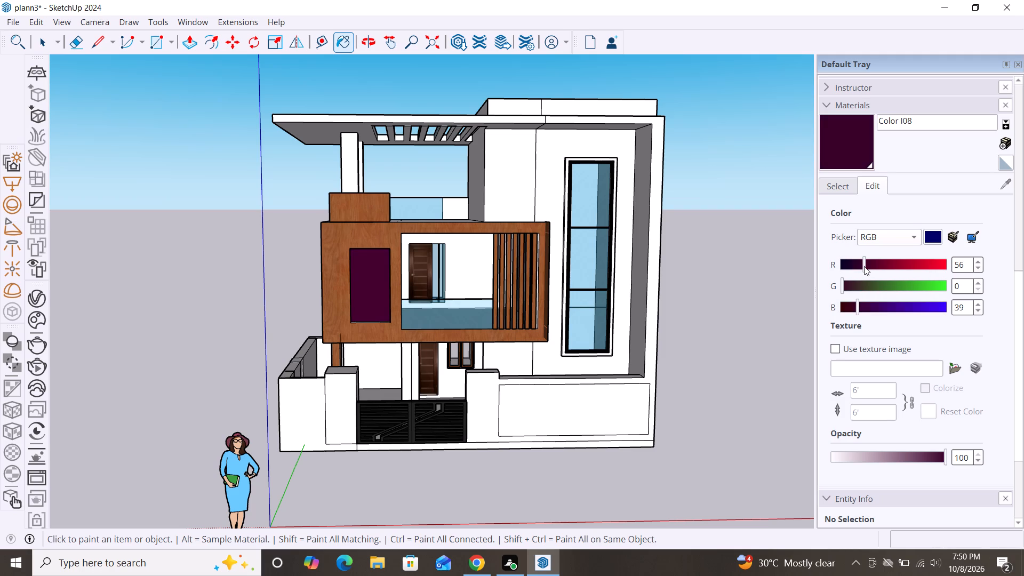
left_click(865, 307)
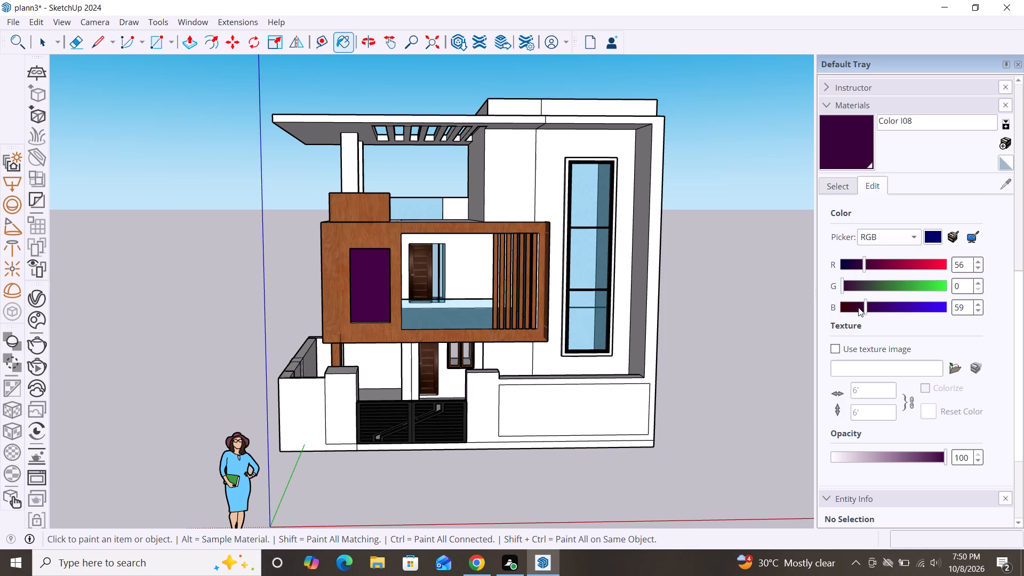
left_click(858, 307)
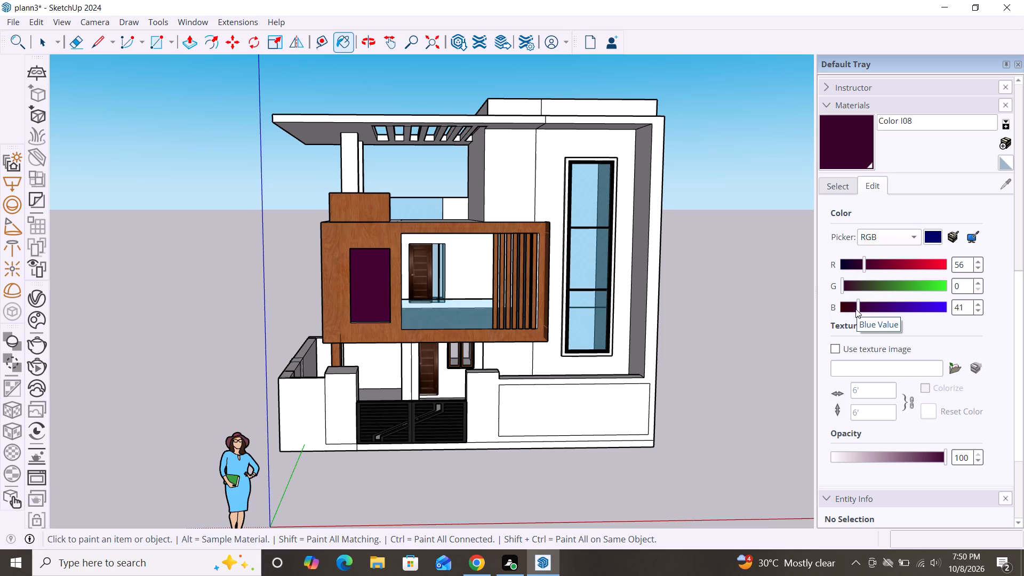
left_click(850, 309)
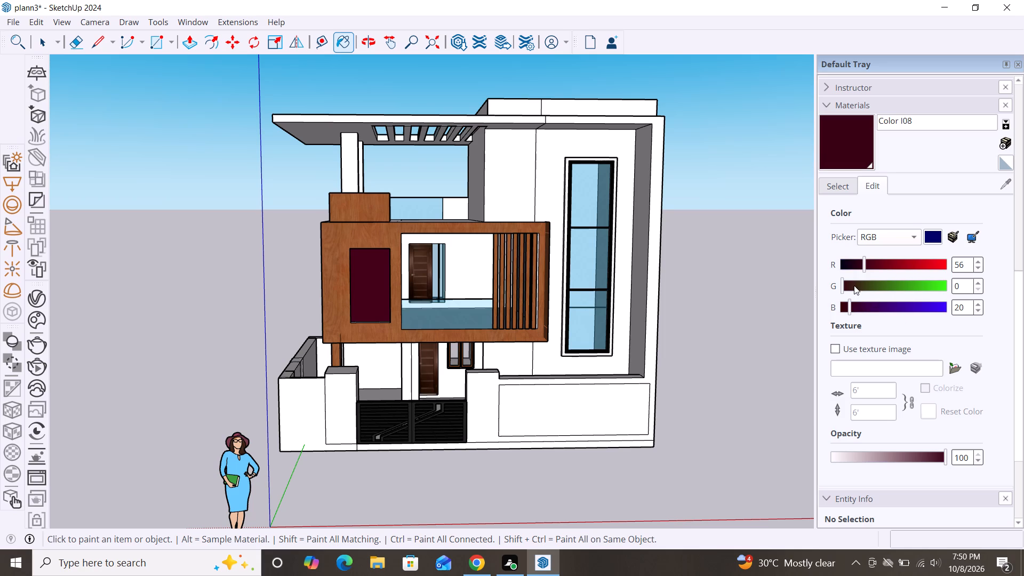
left_click(854, 285)
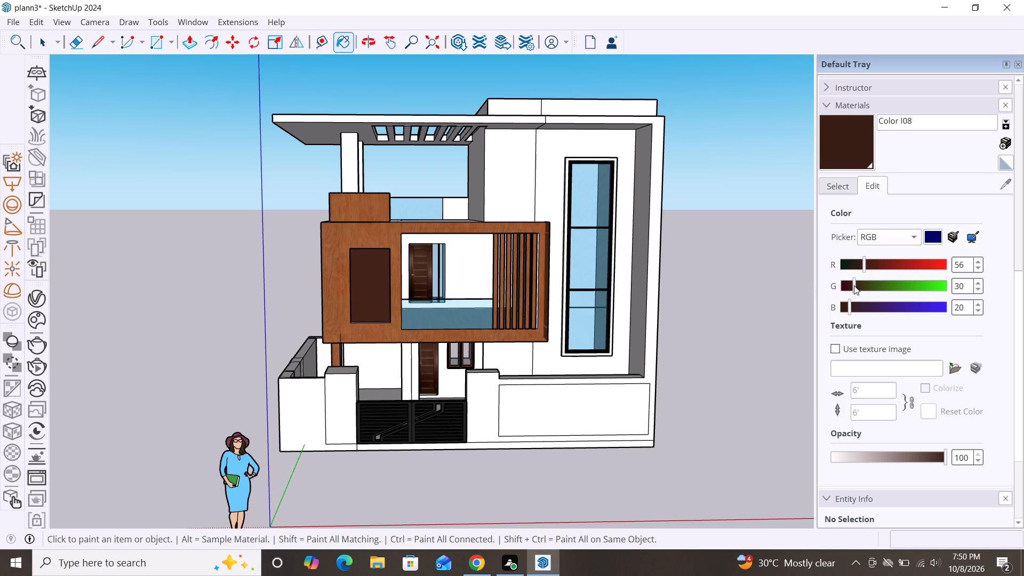
scroll(897, 274, "up", 1)
scroll(896, 285, "down", 3)
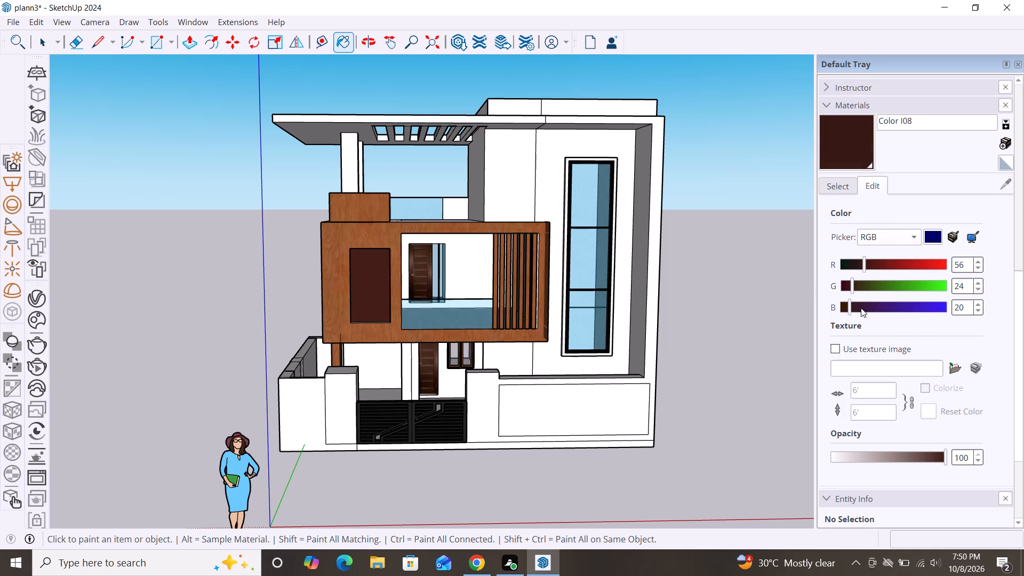
left_click(861, 308)
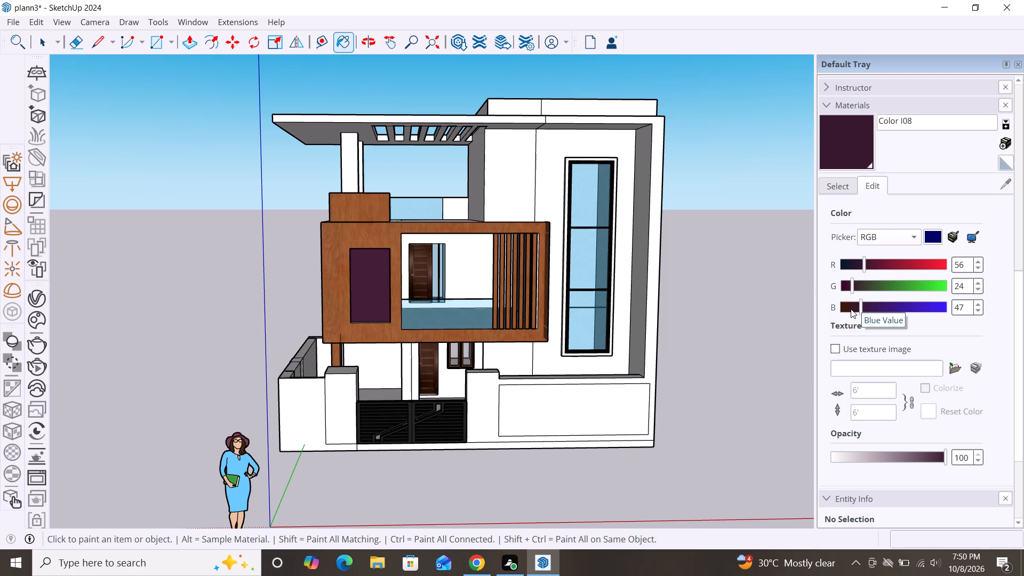
left_click(852, 308)
Set the opacity of Color I08 to 85.
left_click(935, 457)
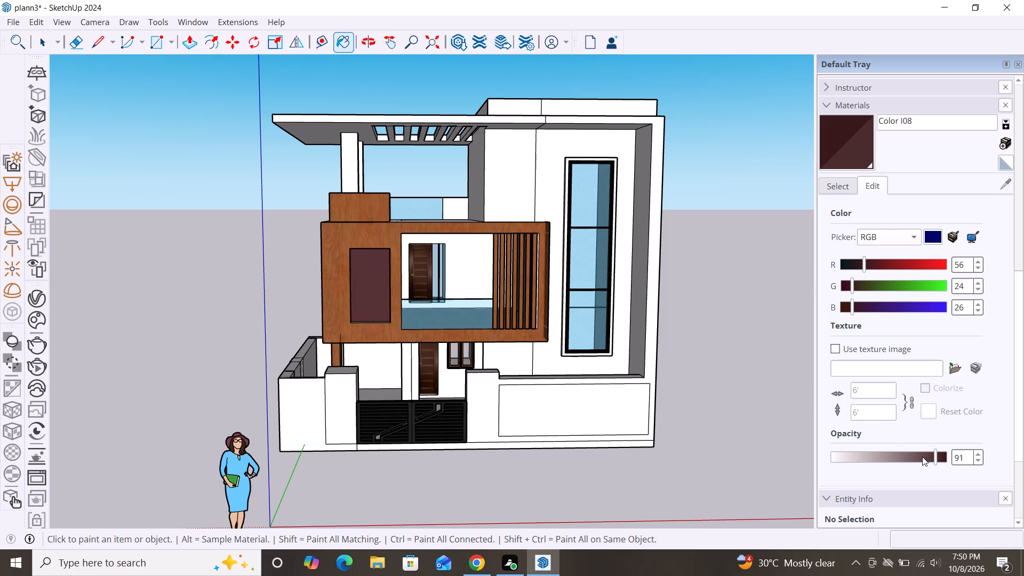
left_click(922, 457)
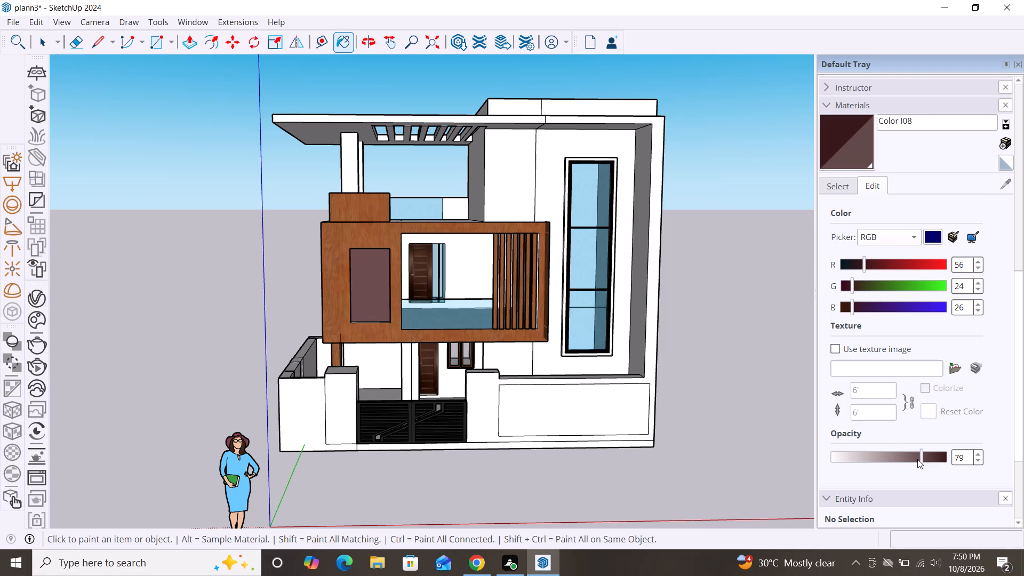
left_click(911, 458)
left_click(924, 455)
left_click(929, 455)
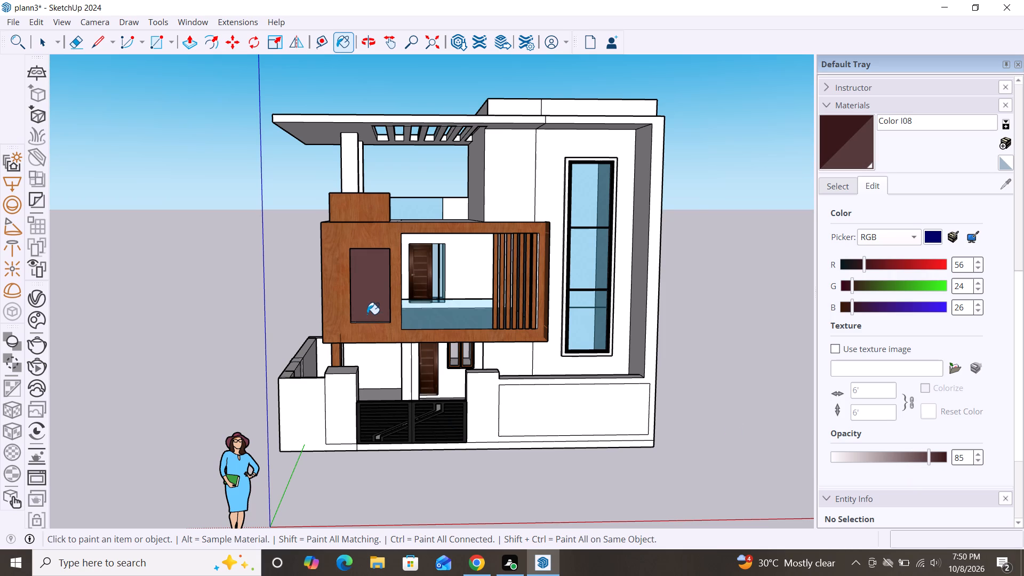
Paint the bottom and both inner side faces of the recess around the dark panel with the edited Color I08.
scroll(367, 313, "up", 1)
left_click(863, 148)
scroll(399, 308, "up", 4)
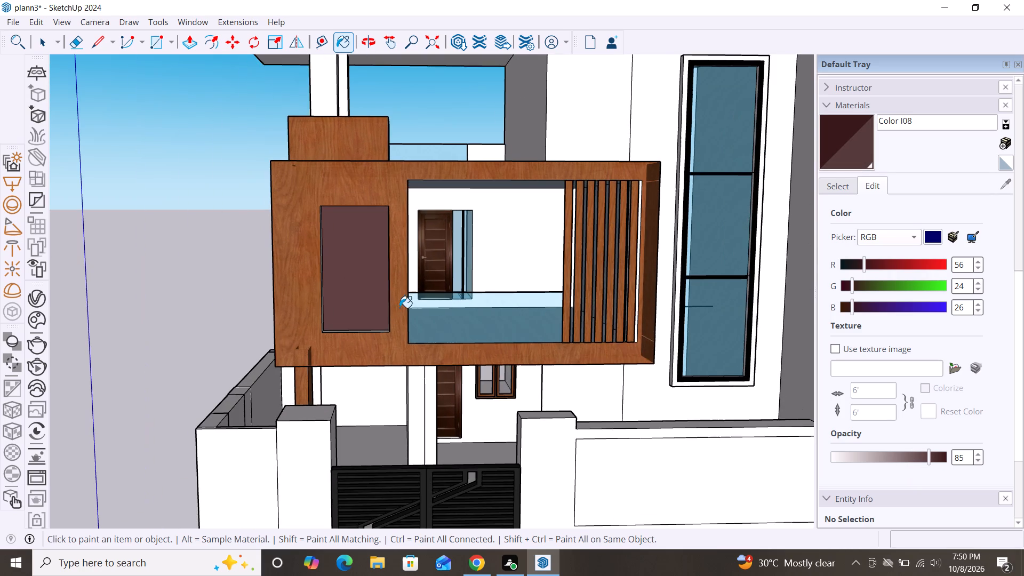
middle_click_drag(359, 339, 366, 377)
left_click(368, 351)
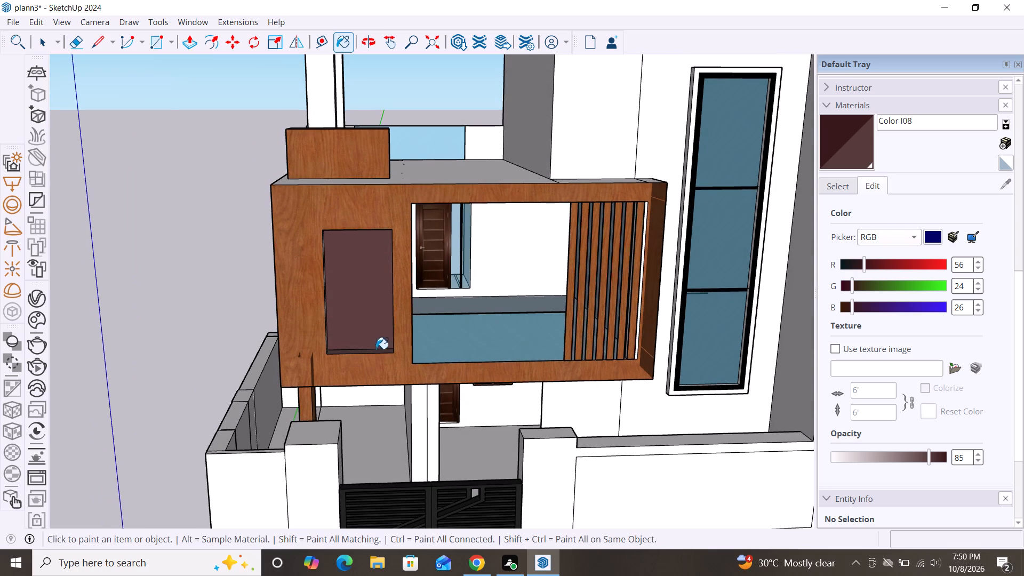
scroll(378, 306, "down", 2)
middle_click_drag(377, 301, 496, 258)
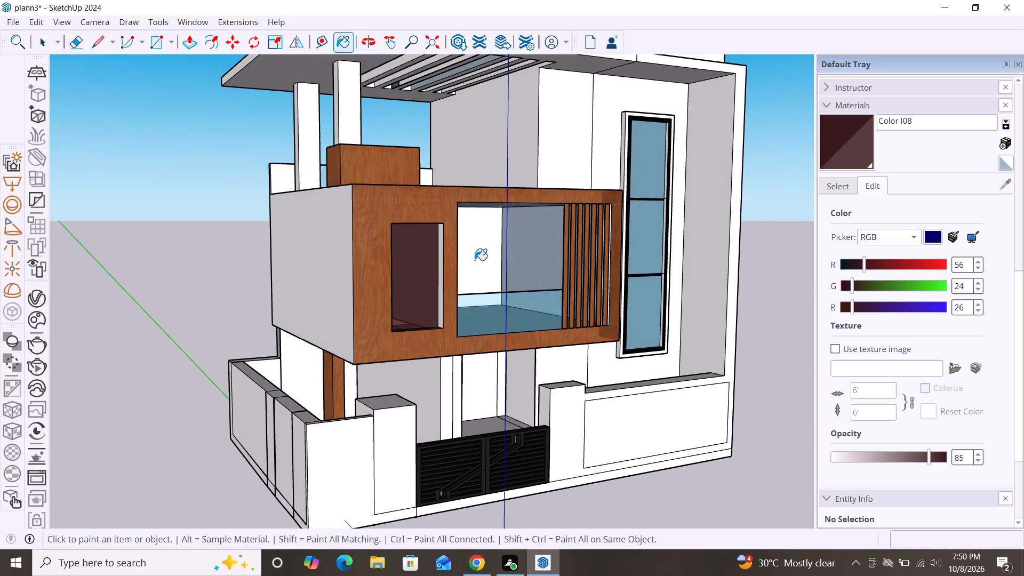
left_click(438, 270)
left_click(441, 270)
scroll(487, 256, "down", 3)
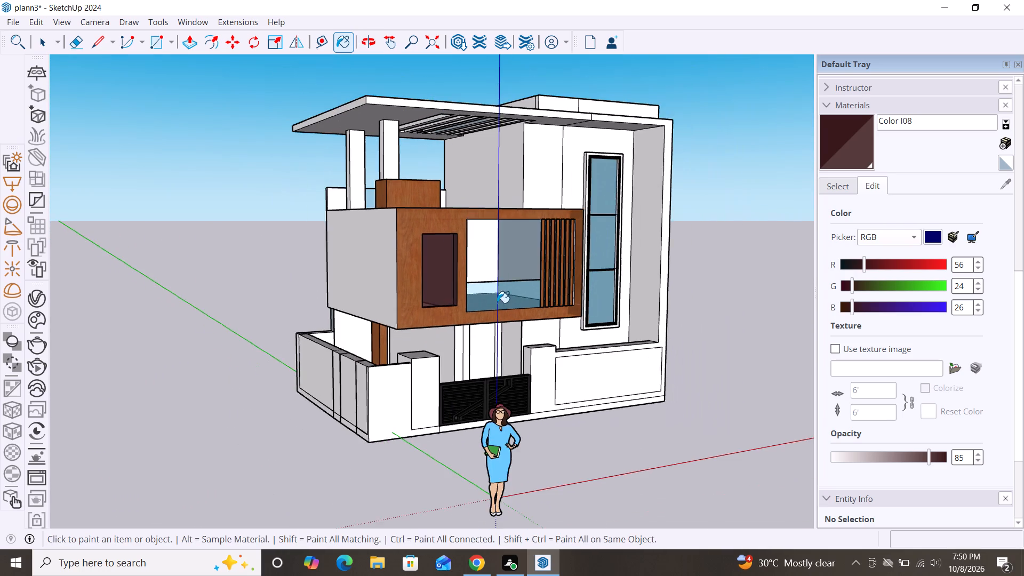
middle_click_drag(490, 331, 186, 350)
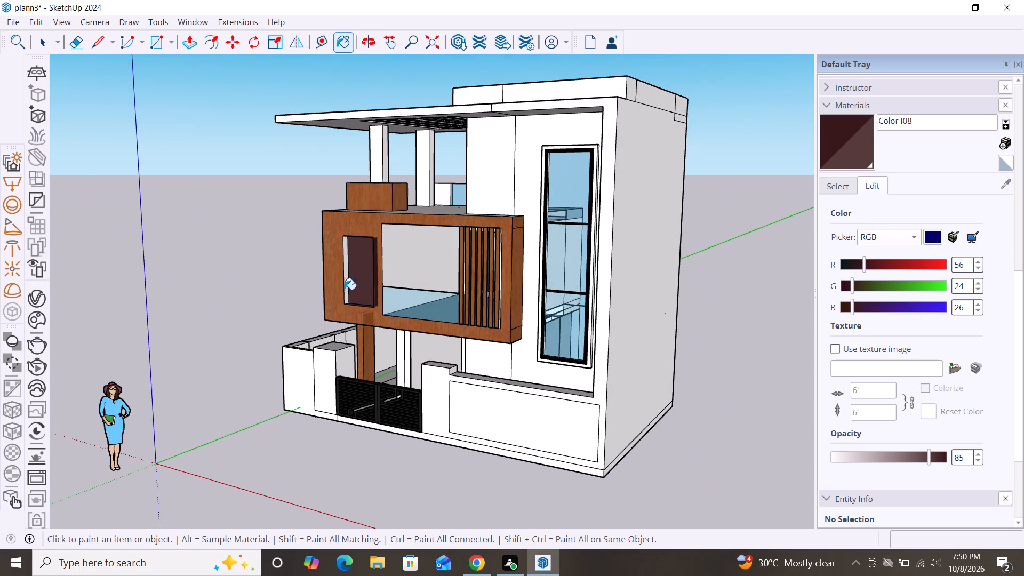
left_click(350, 290)
left_click(347, 291)
scroll(591, 323, "down", 3)
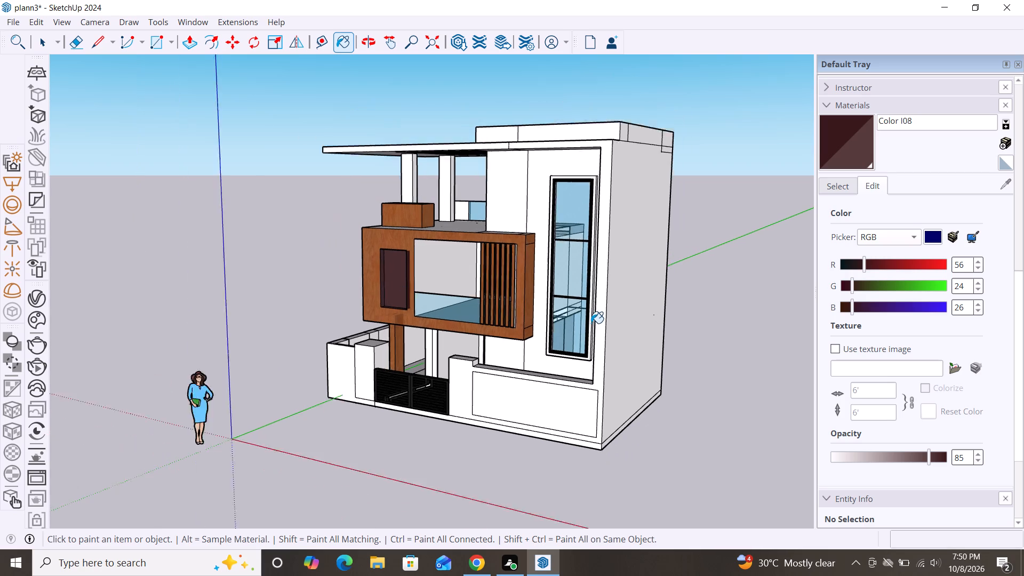
Examine the finished wood and dark brown materials on the front balcony volume from several distances.
key("space")
scroll(478, 338, "down", 2)
middle_click_drag(475, 375, 617, 372, "alt")
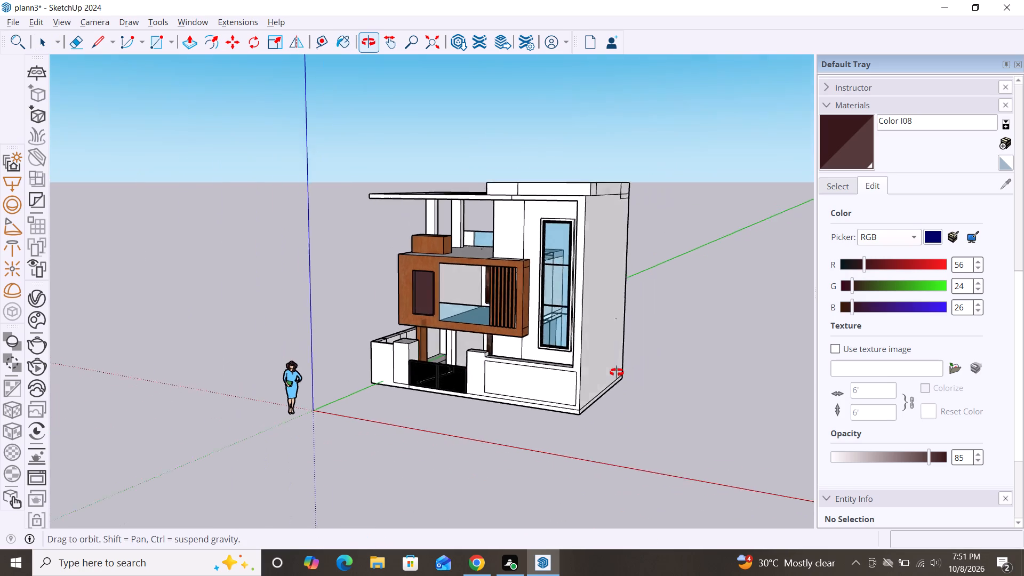
middle_click_drag(617, 372, 618, 372, "alt")
scroll(426, 300, "up", 5)
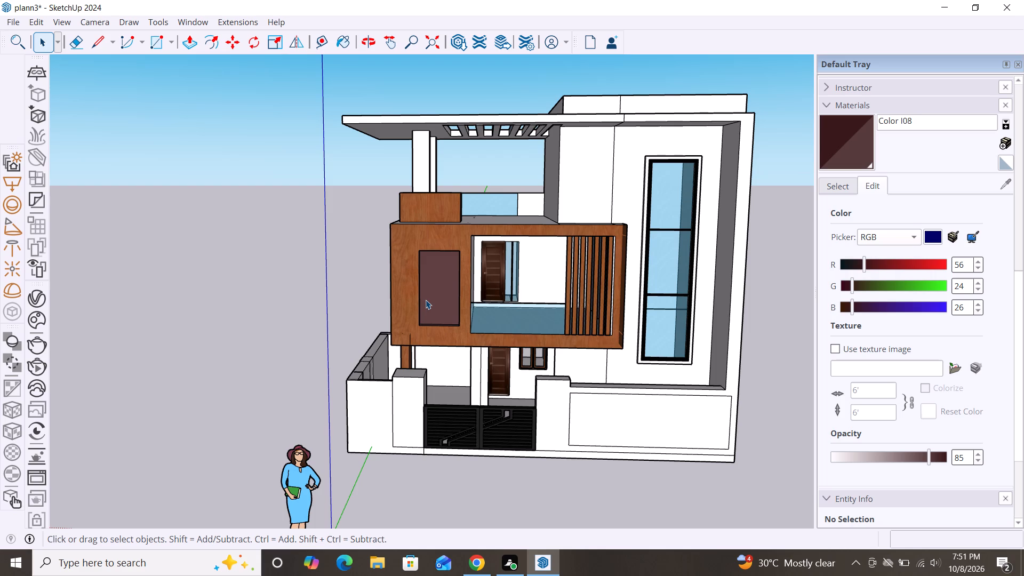
scroll(452, 276, "down", 1)
scroll(457, 286, "up", 6)
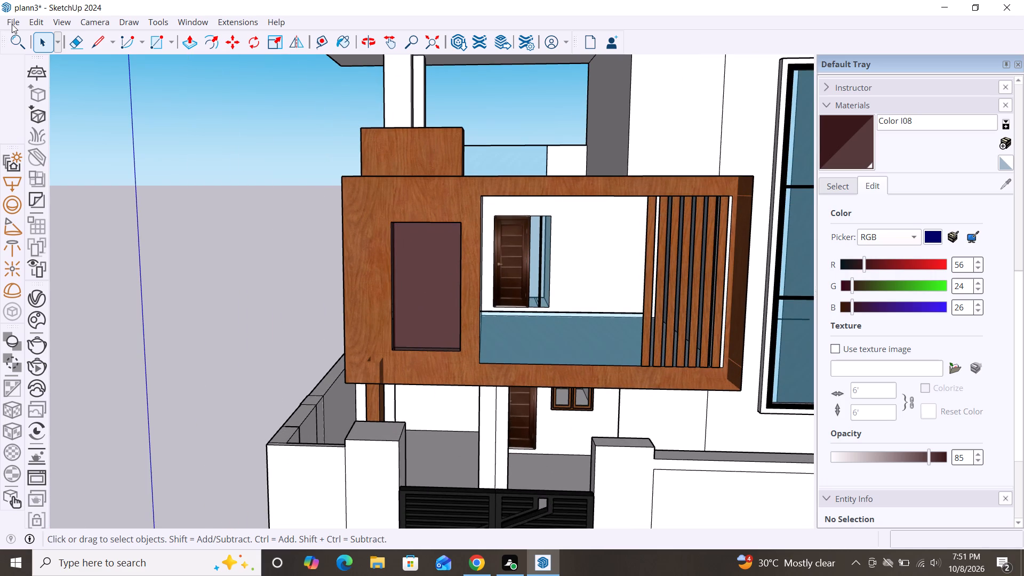
scroll(12, 24, "down", 1)
scroll(406, 254, "down", 2)
scroll(362, 246, "down", 3)
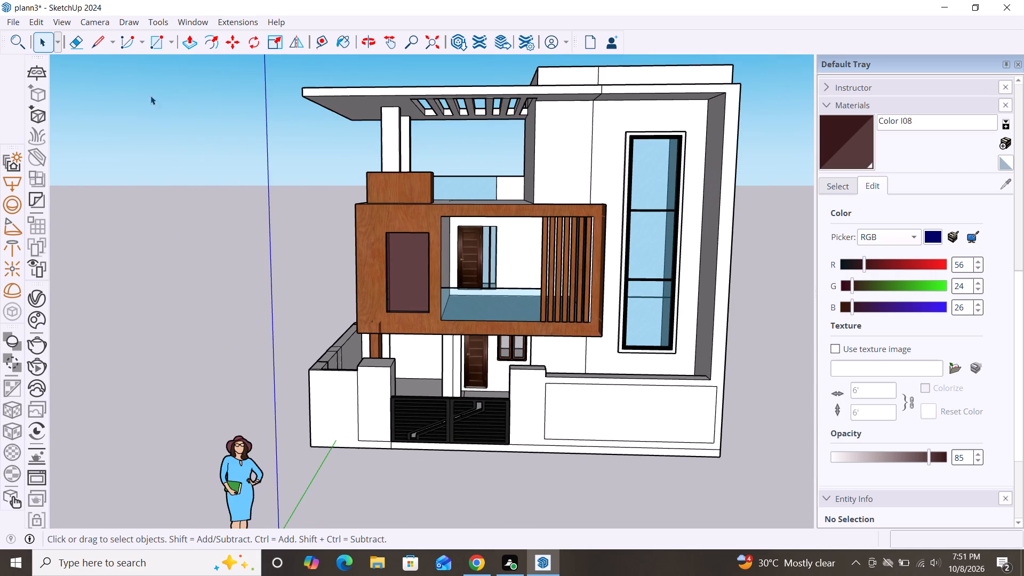
Import the Freaka+Letters model from Downloads and place it in the open space beside the tall-window side of the house.
left_click(19, 21)
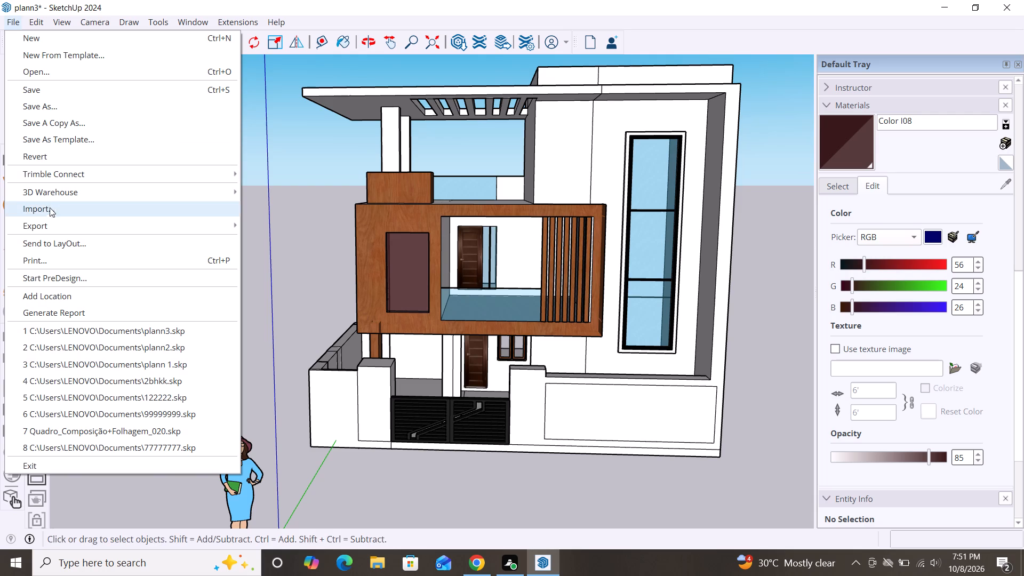
left_click(51, 210)
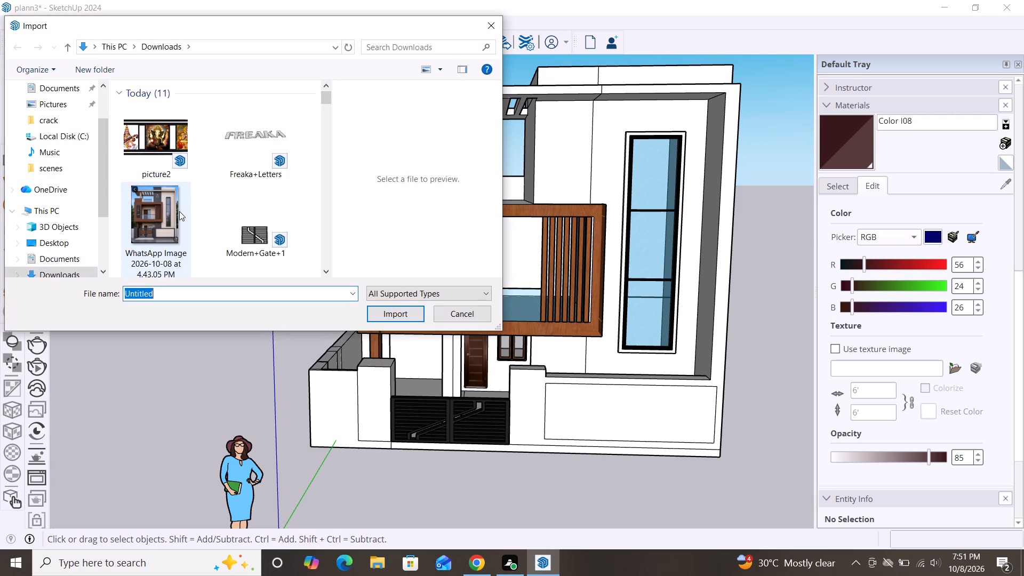
left_click(232, 145)
left_click(389, 310)
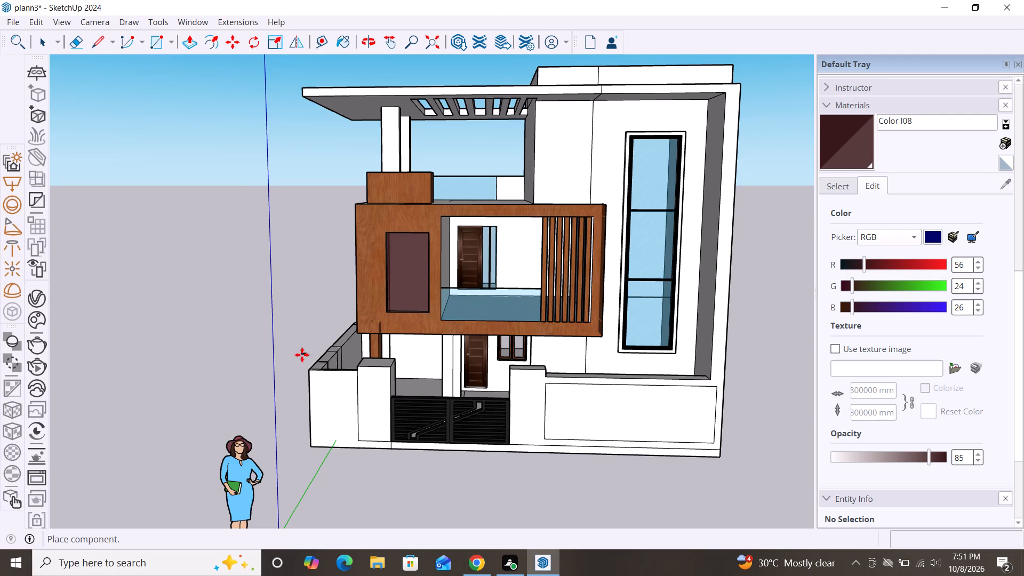
scroll(113, 241, "down", 6)
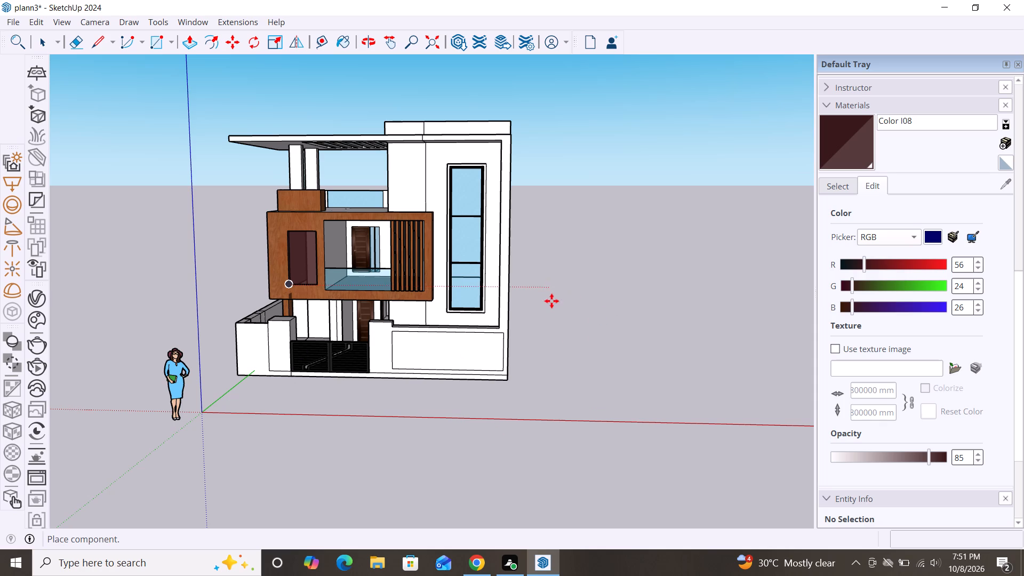
scroll(599, 326, "up", 4)
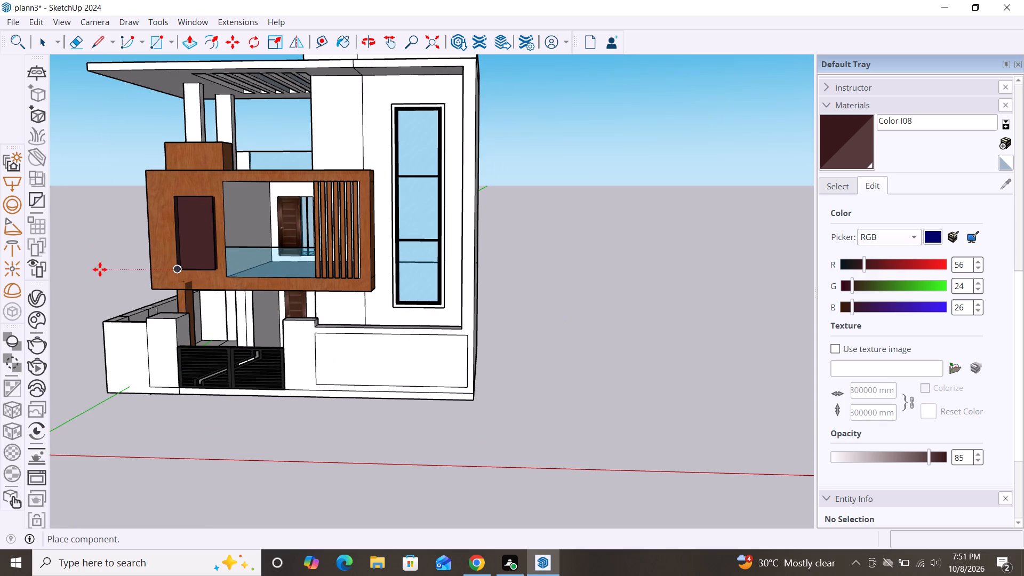
left_click_drag(567, 290, 572, 289)
Stretch the small imported lettering wider and taller, and thin its depth by a factor of about 0.15.
scroll(566, 255, "up", 3)
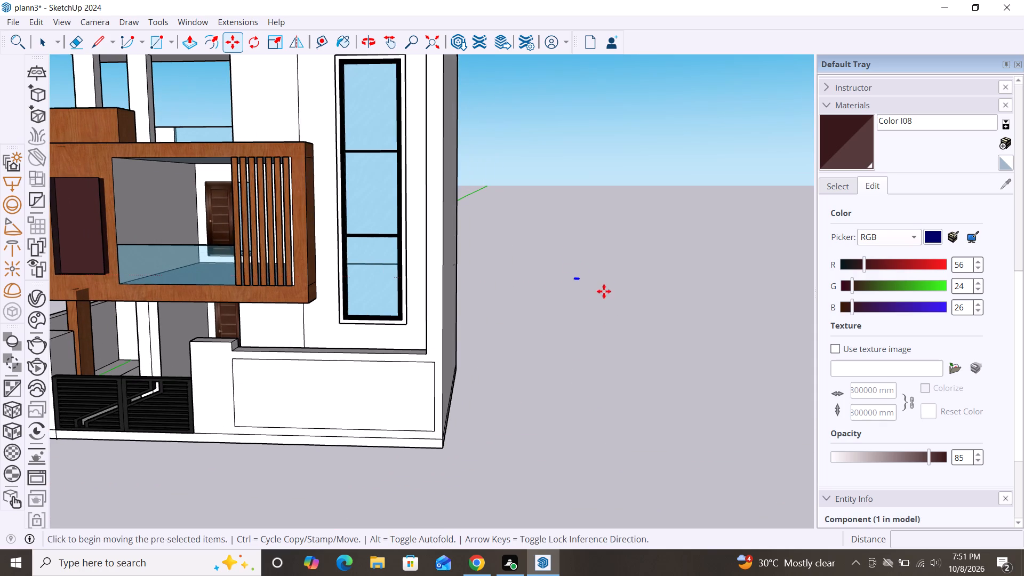
key("s")
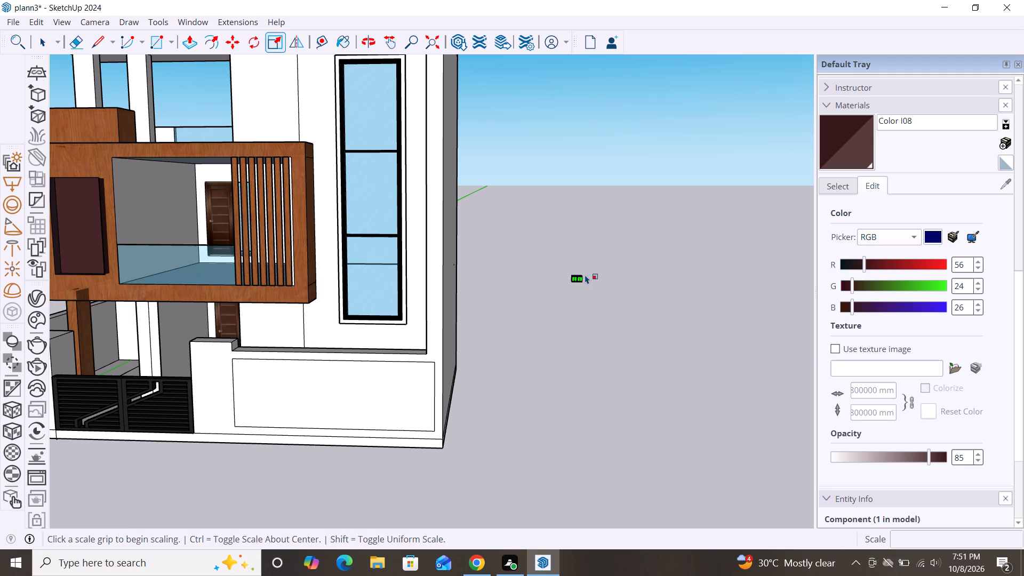
scroll(583, 276, "up", 1)
middle_click_drag(583, 276, 617, 237)
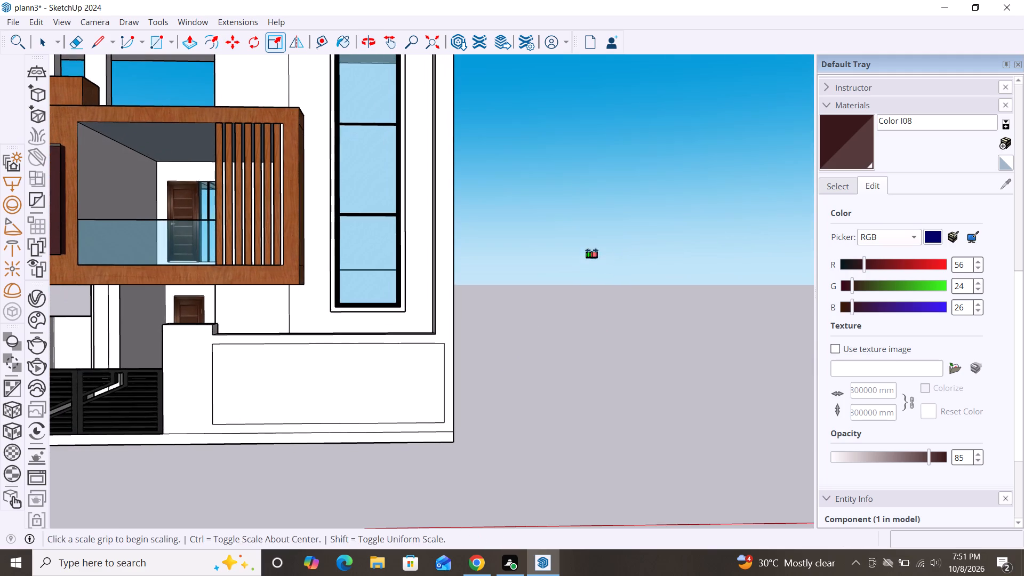
scroll(591, 250, "up", 18)
scroll(591, 250, "down", 2)
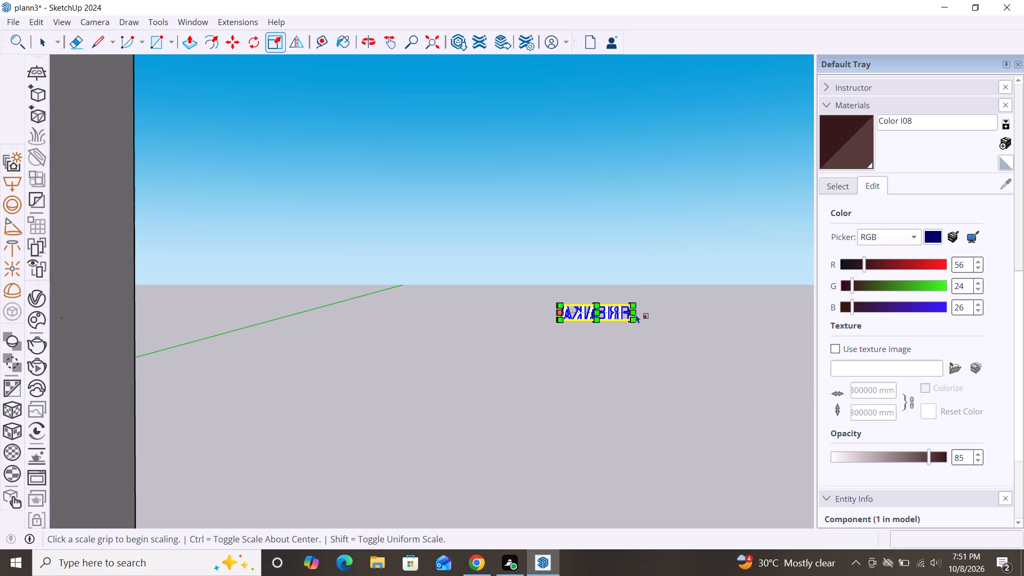
left_click_drag(636, 311, 742, 302)
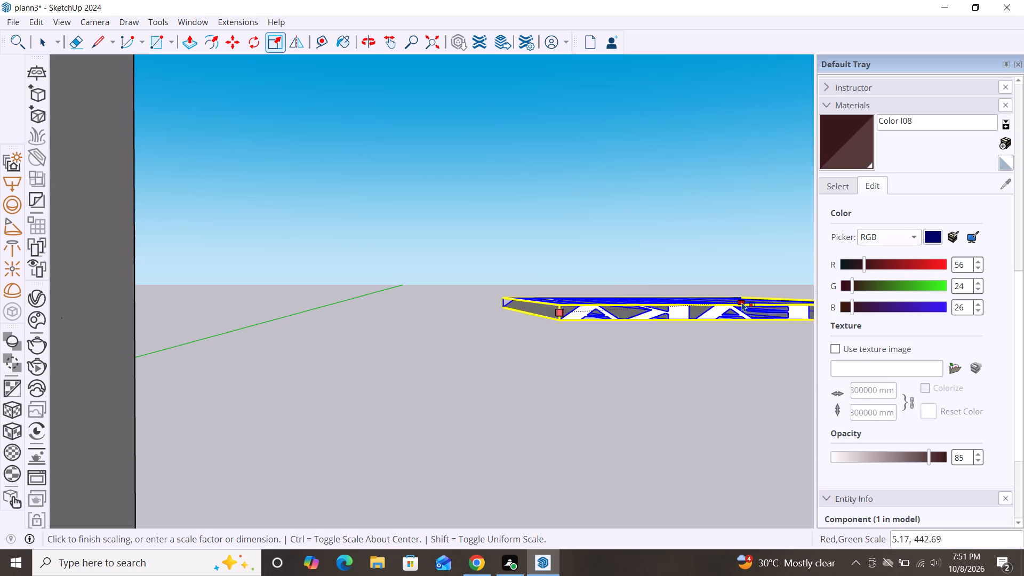
left_click_drag(742, 302, 735, 303)
scroll(576, 298, "down", 4)
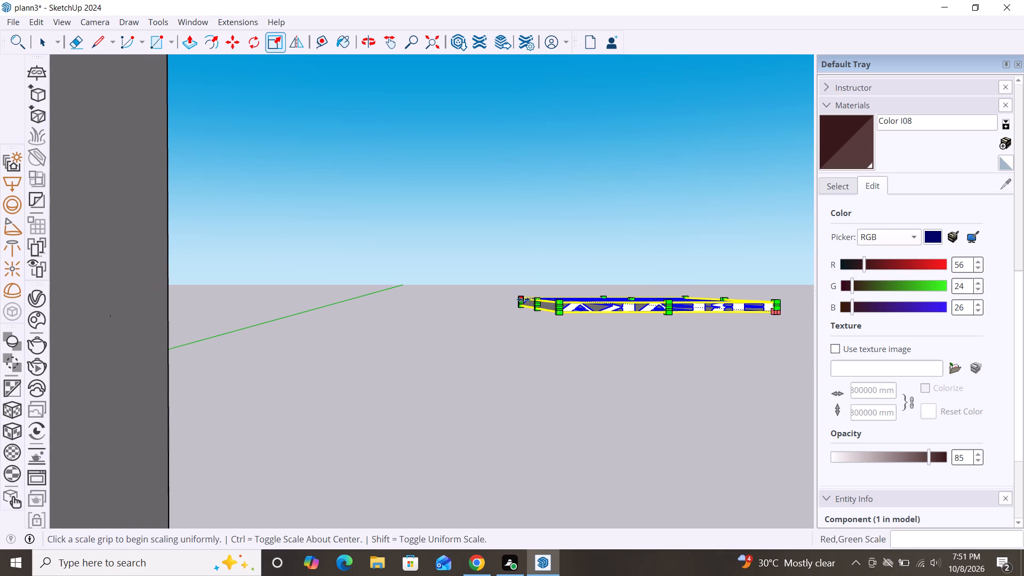
left_click_drag(536, 308, 289, 329)
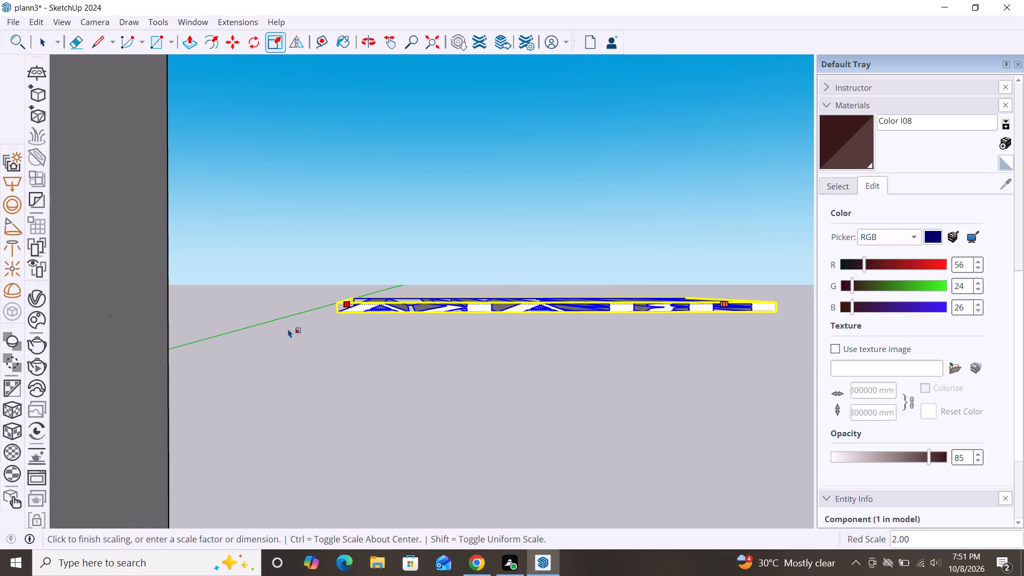
left_click(287, 327)
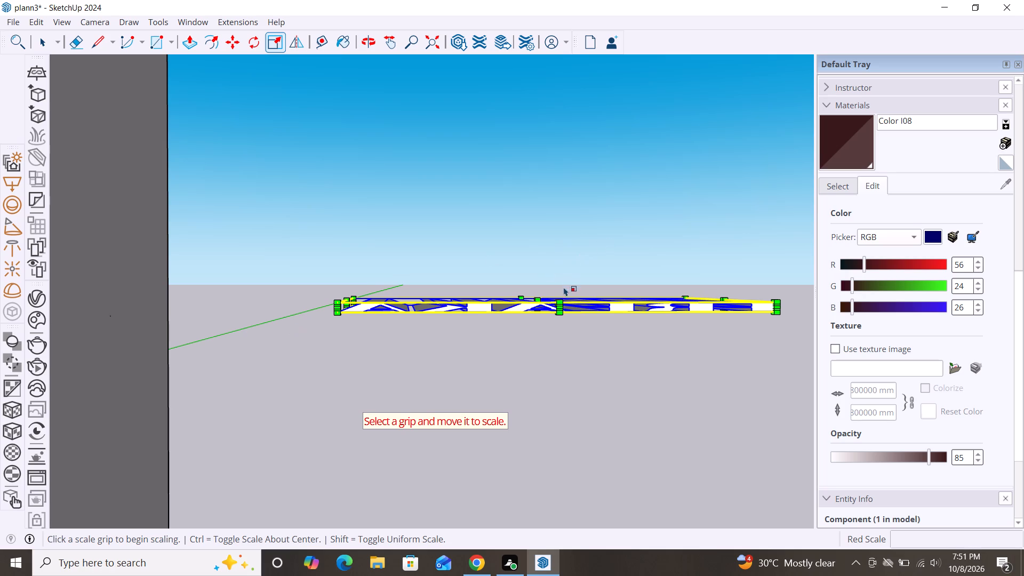
left_click_drag(560, 301, 559, 251)
left_click_drag(558, 279, 521, 278)
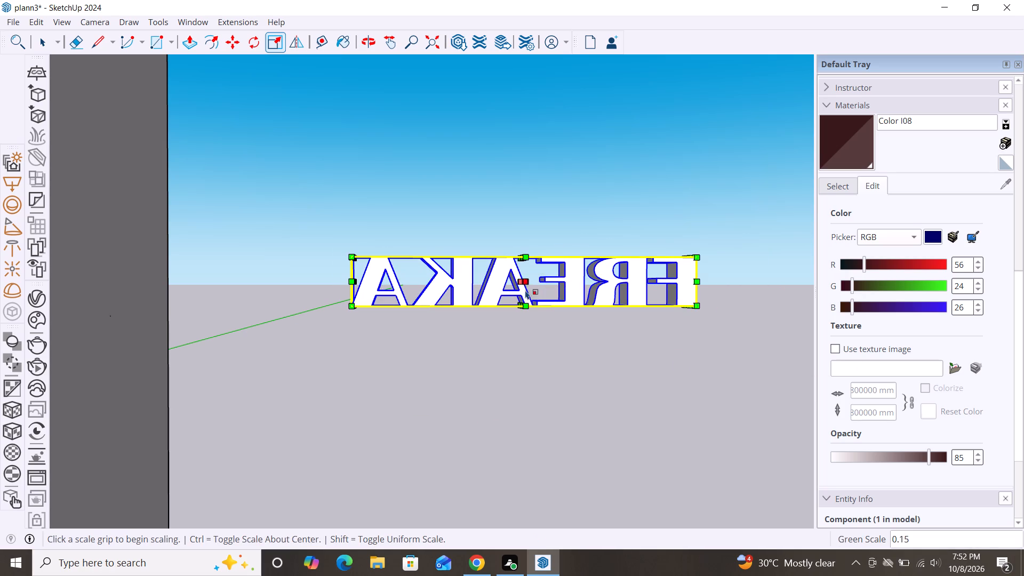
Enlarge the lettering again, with height scaled by about 2.70, and thin its depth by a factor of about 0.28.
scroll(557, 273, "down", 4)
scroll(631, 205, "down", 11)
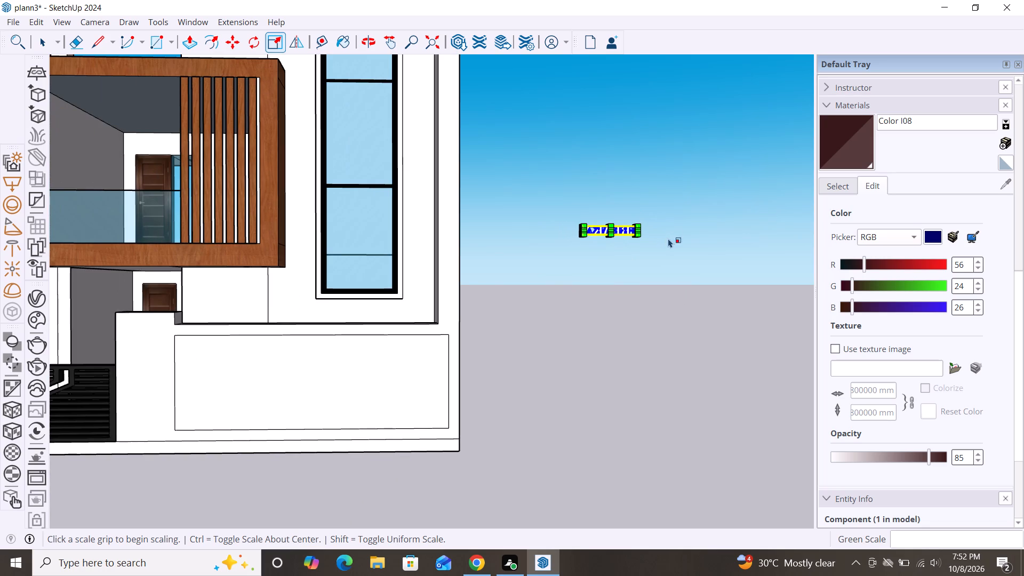
scroll(670, 243, "down", 9)
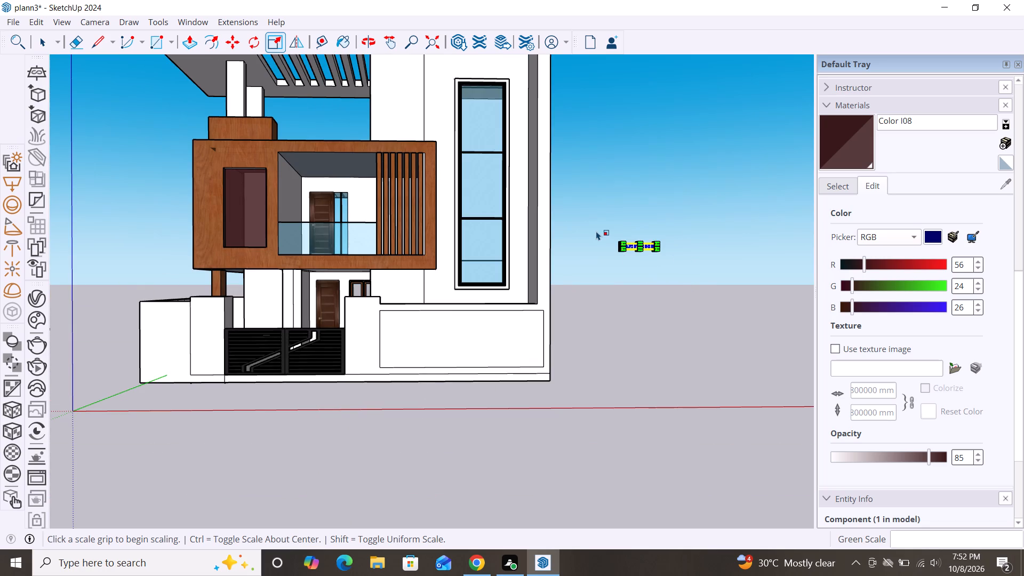
left_click(596, 231)
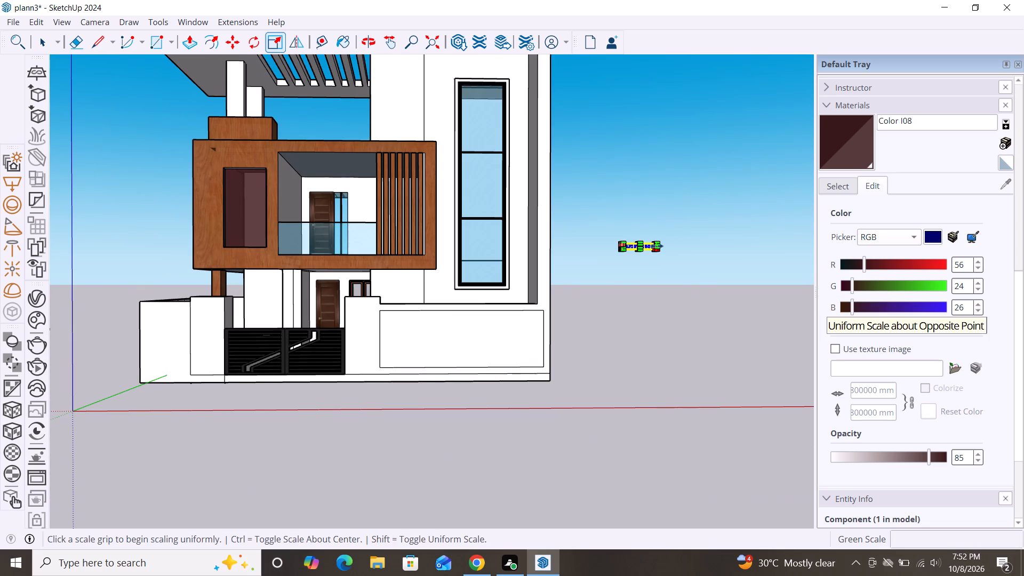
scroll(657, 246, "up", 1)
key("space")
scroll(638, 239, "up", 14)
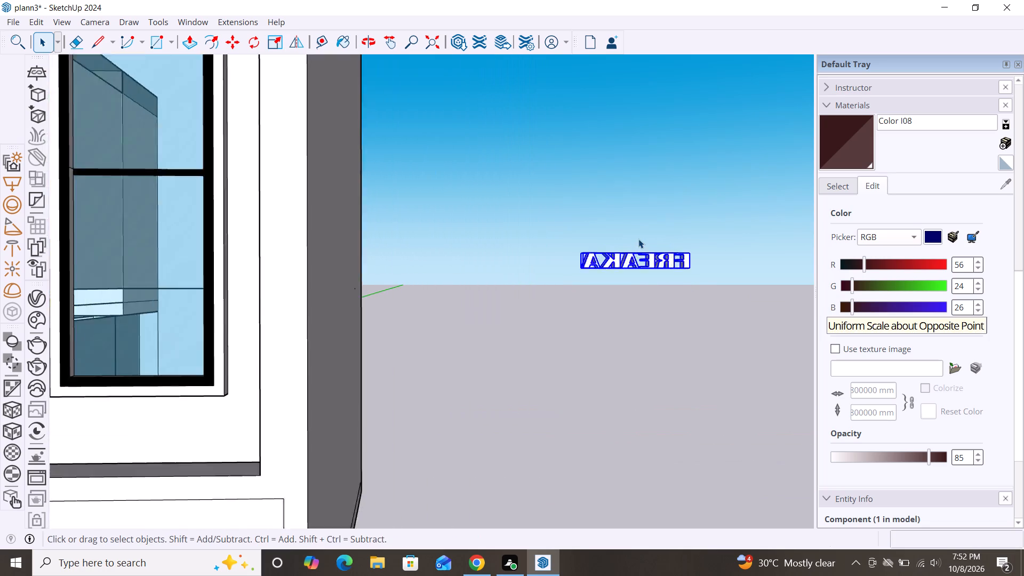
scroll(638, 239, "up", 1)
key("s")
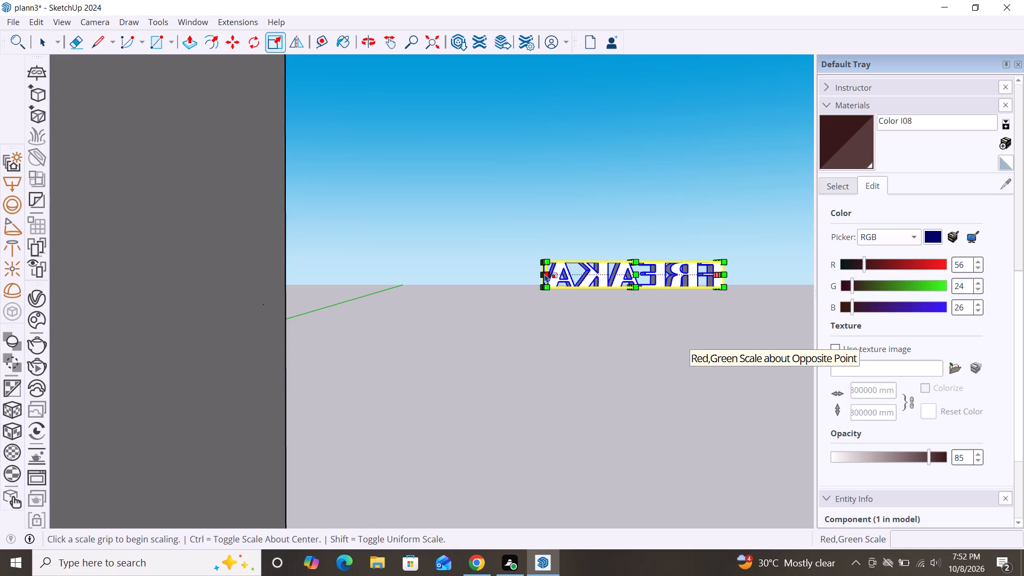
left_click_drag(545, 274, 438, 276)
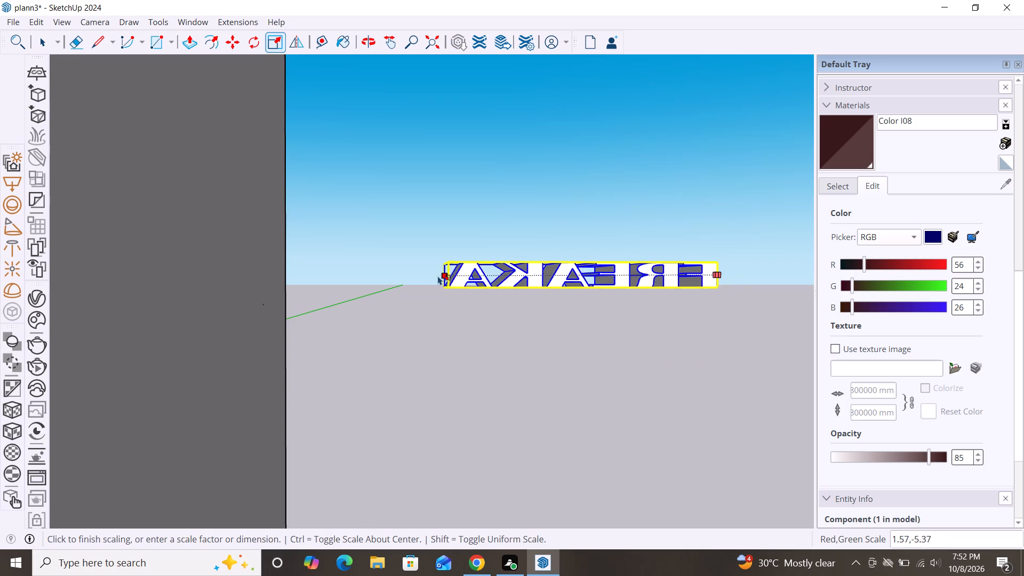
left_click_drag(438, 276, 435, 278)
left_click_drag(582, 260, 582, 221)
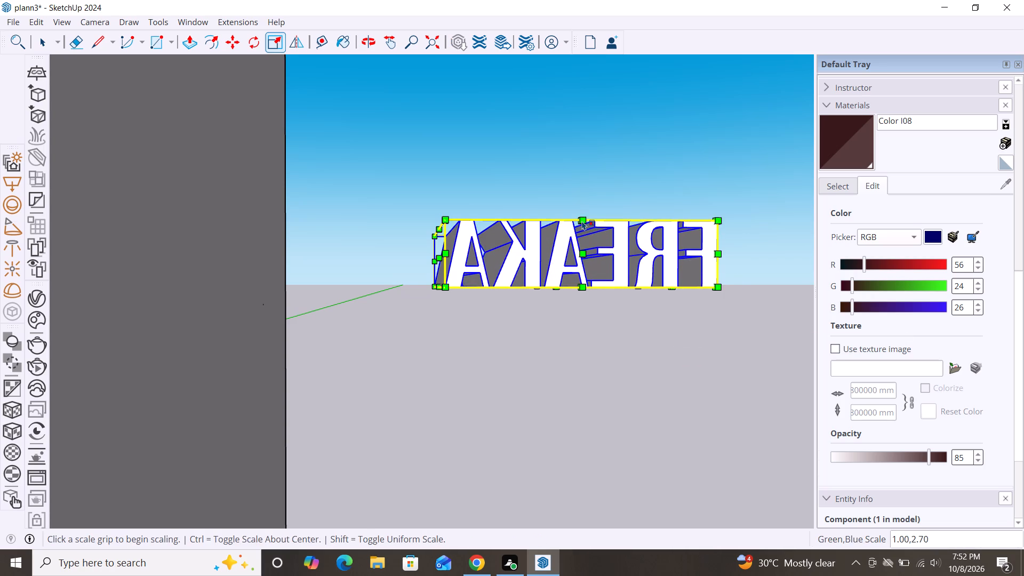
left_click_drag(585, 257, 550, 251)
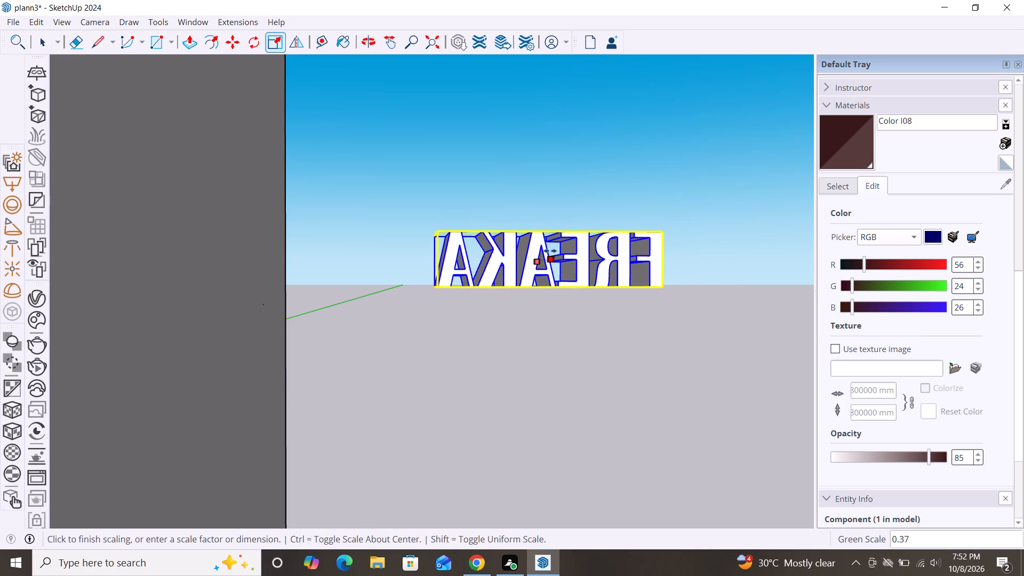
left_click_drag(550, 251, 546, 253)
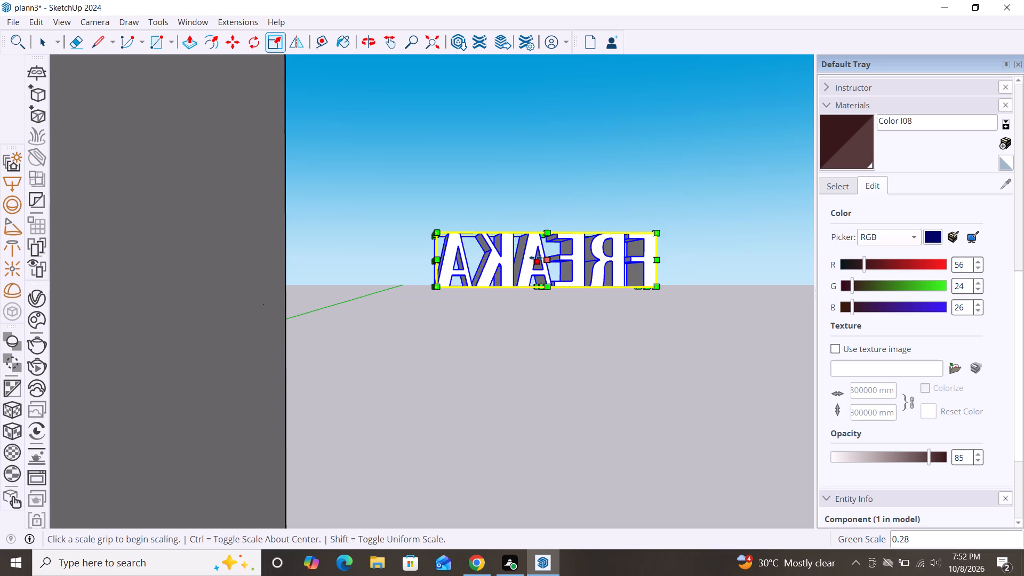
Move the lettering about 29' 11" to the open ground in front of the entrance gate.
key("m")
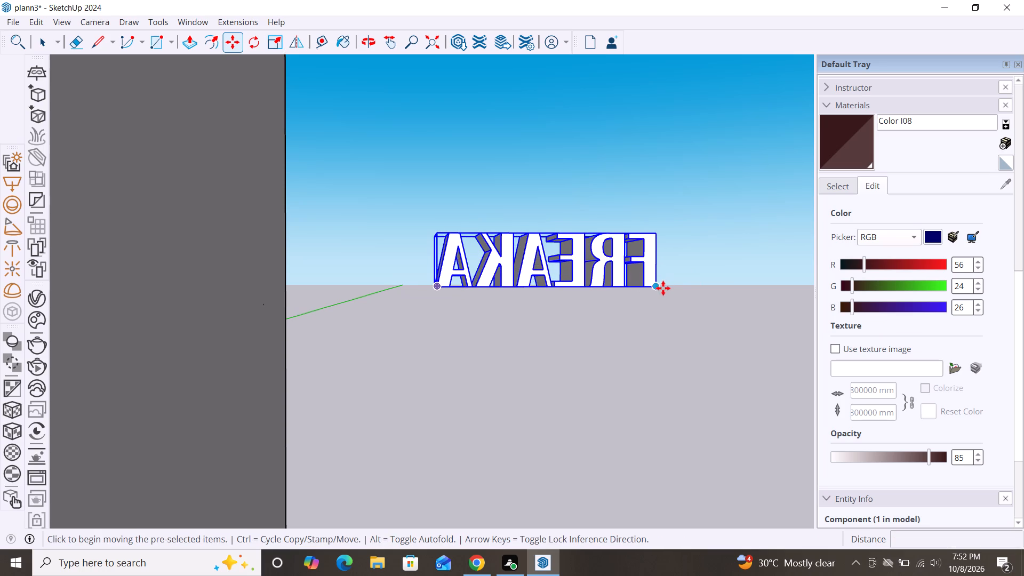
left_click_drag(655, 288, 637, 310)
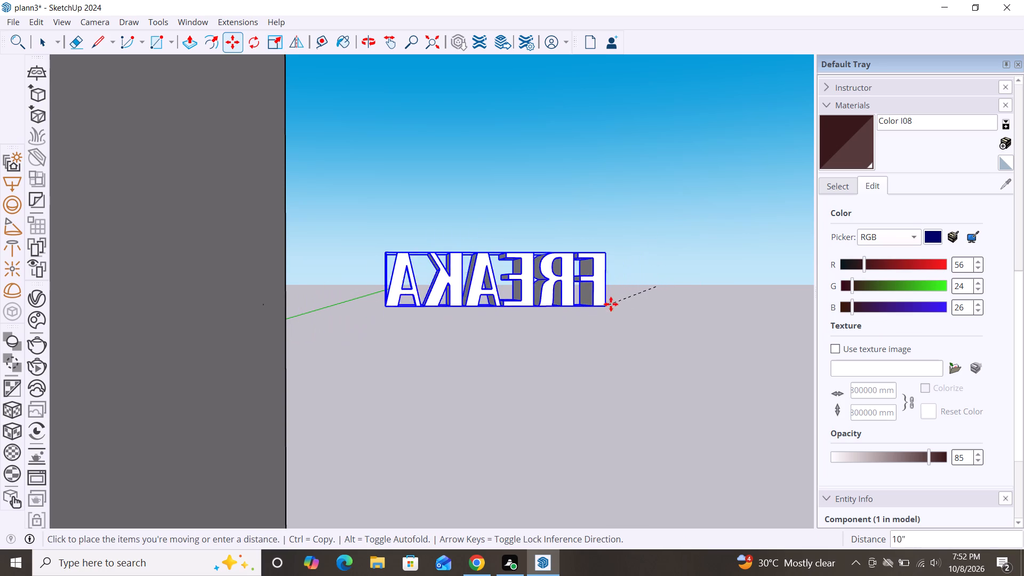
scroll(634, 303, "down", 18)
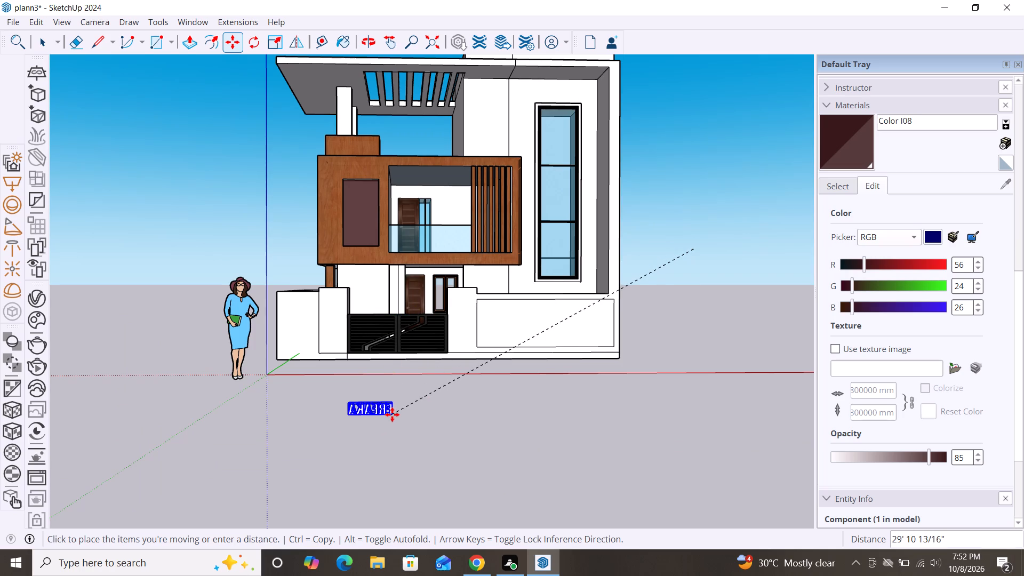
left_click(392, 414)
Scale the lettering in front of the gate to over three times its width and increase its height to match.
scroll(355, 419, "up", 2)
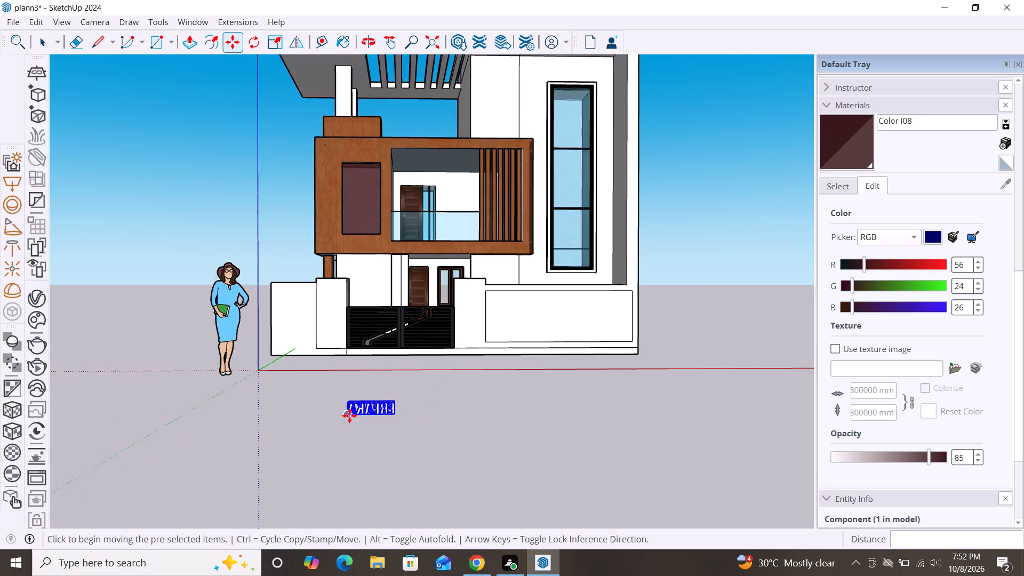
scroll(349, 415, "up", 8)
key("s")
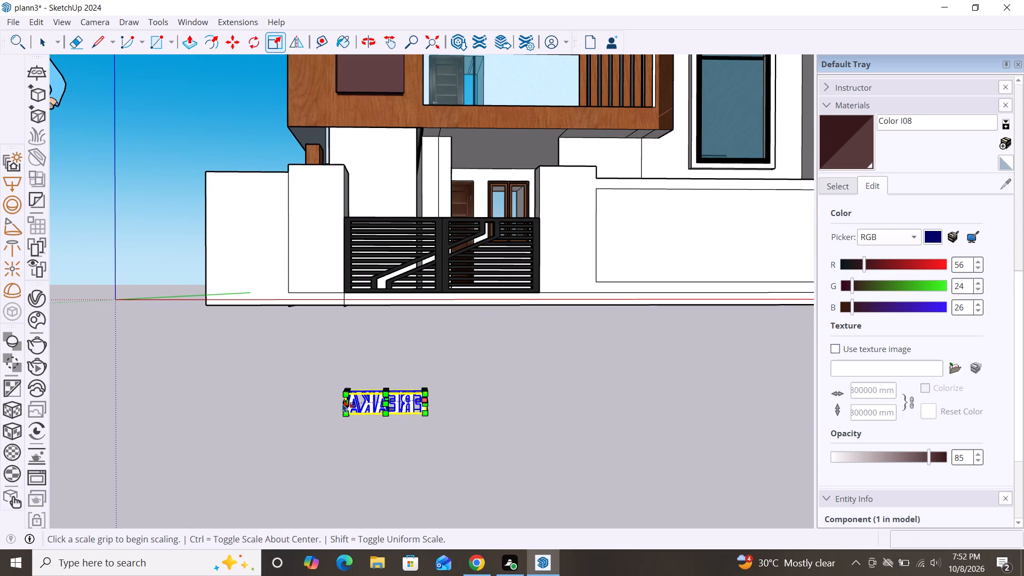
left_click_drag(346, 404, 160, 405)
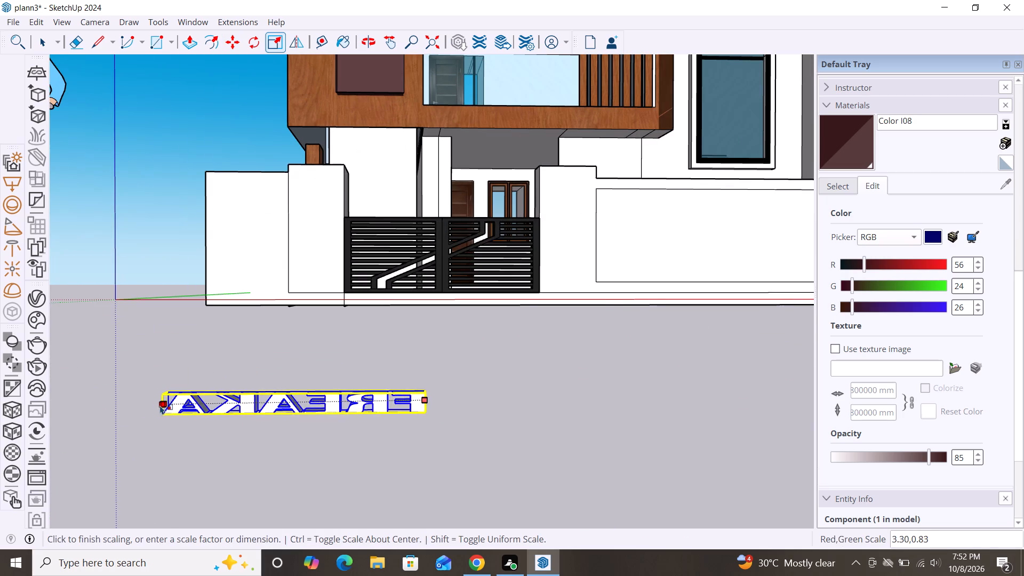
left_click_drag(160, 405, 157, 406)
left_click_drag(291, 393, 296, 373)
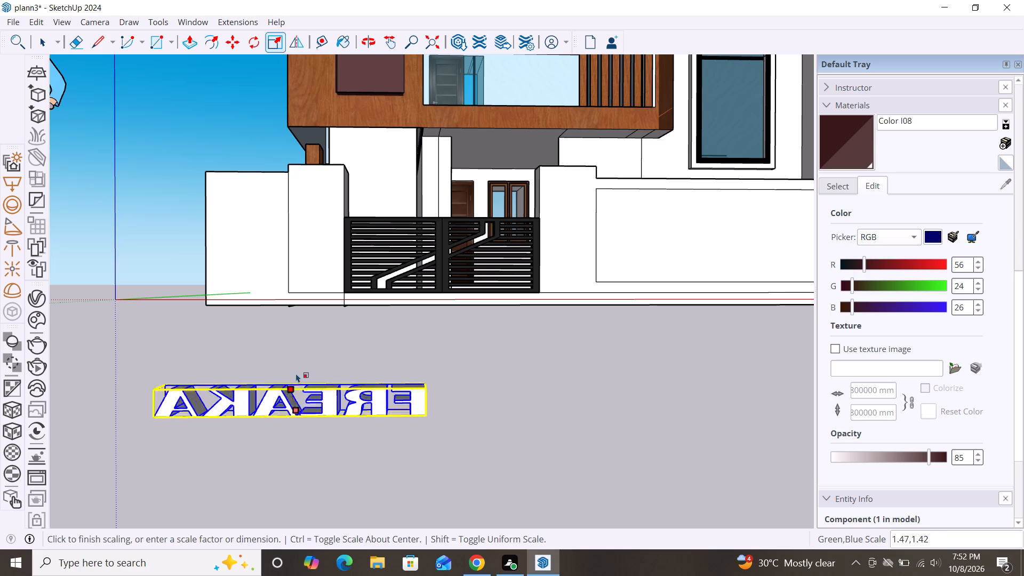
left_click_drag(296, 373, 300, 331)
double_click(300, 331)
left_click(300, 331)
scroll(526, 329, "down", 2)
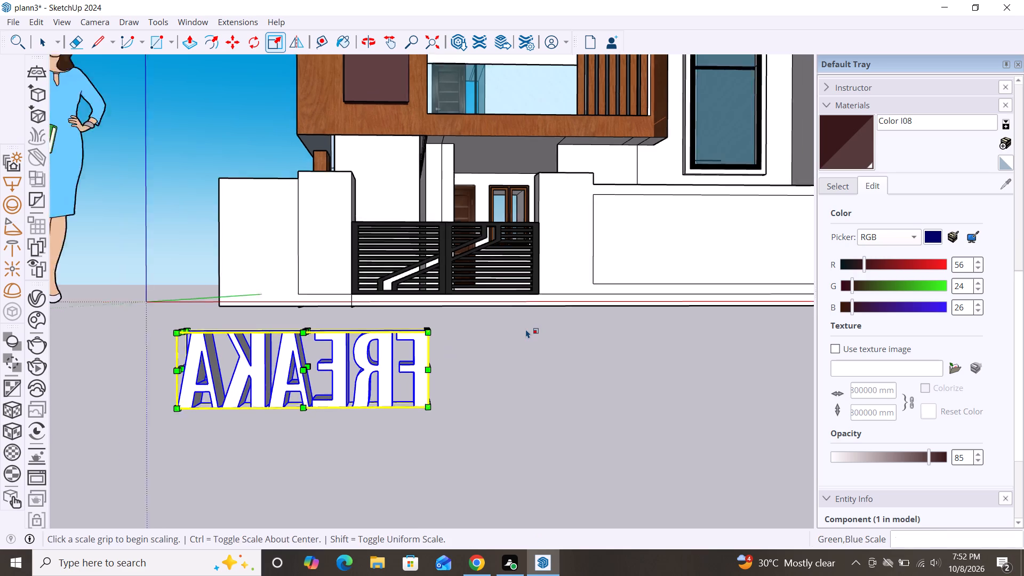
Shrink the lettering in front of the gate by rescaling its height, width and depth, and deselect it.
scroll(526, 329, "down", 9)
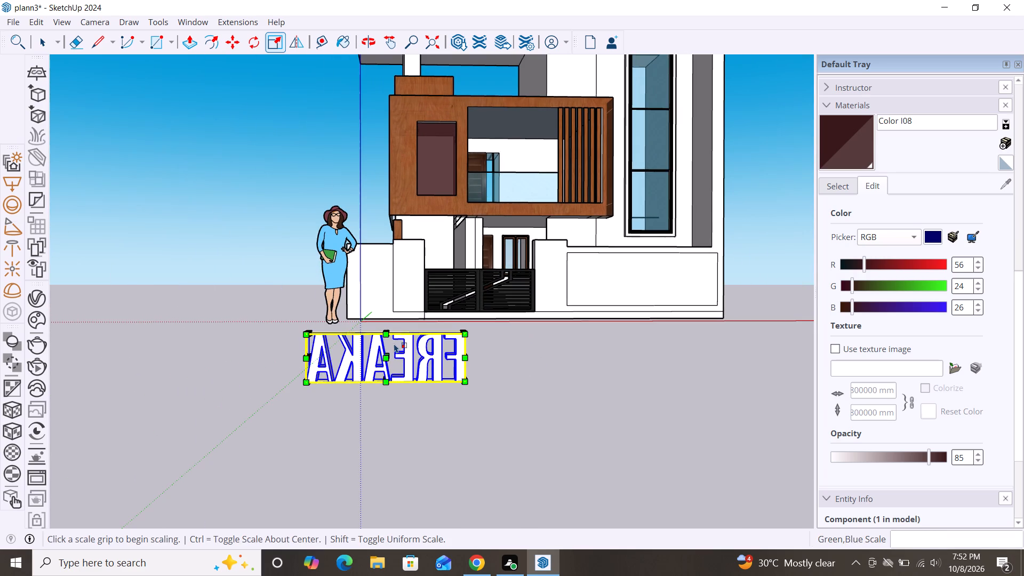
left_click_drag(386, 333, 389, 352)
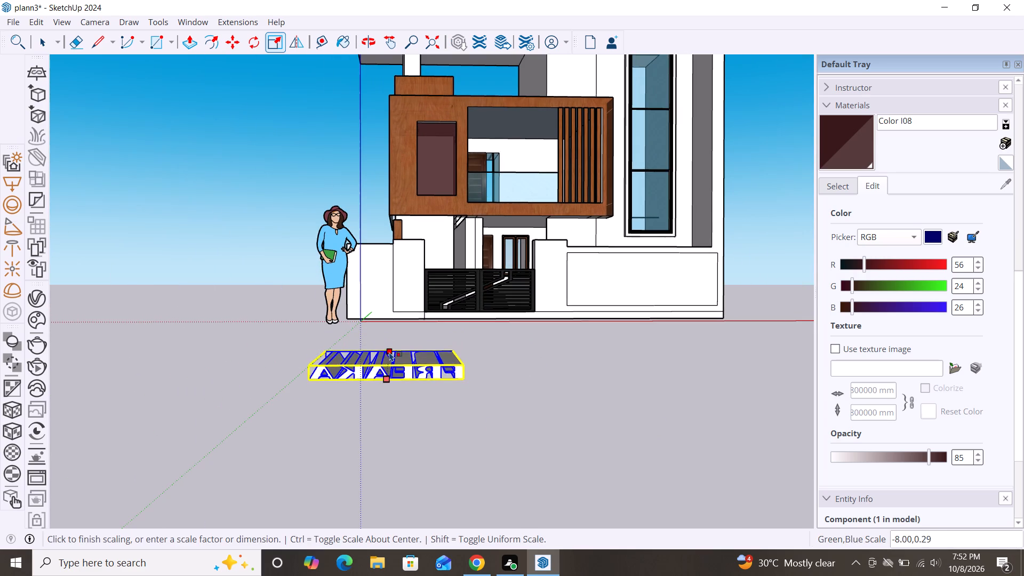
left_click_drag(389, 352, 389, 347)
left_click_drag(311, 370, 334, 368)
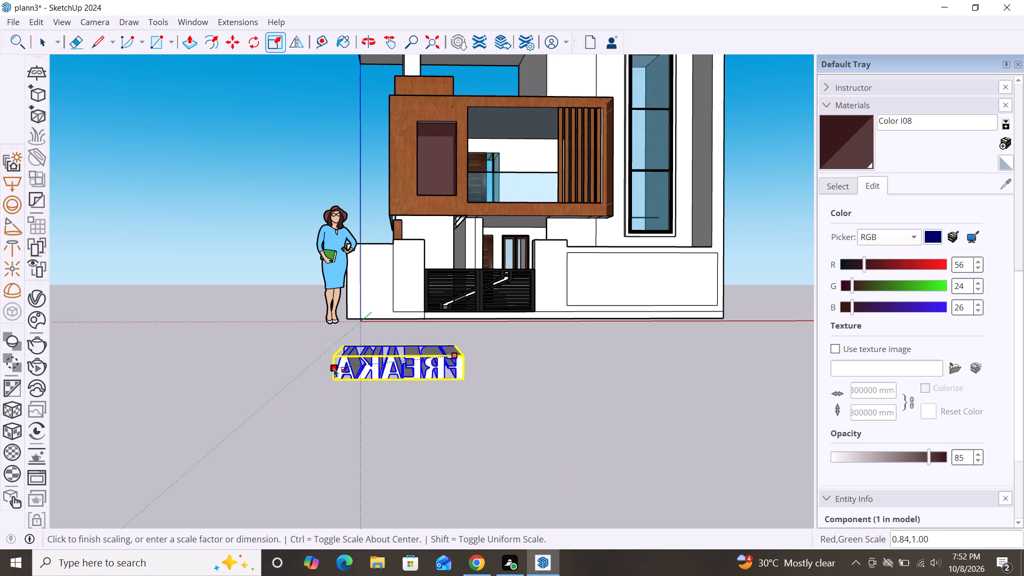
left_click_drag(334, 368, 338, 366)
left_click_drag(399, 369, 414, 356)
key("space")
left_click(478, 396)
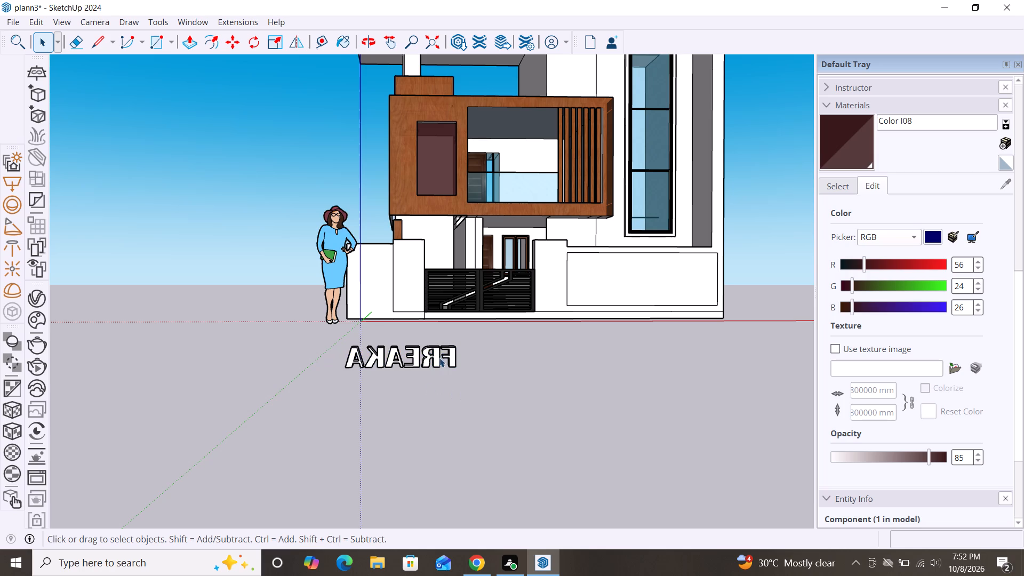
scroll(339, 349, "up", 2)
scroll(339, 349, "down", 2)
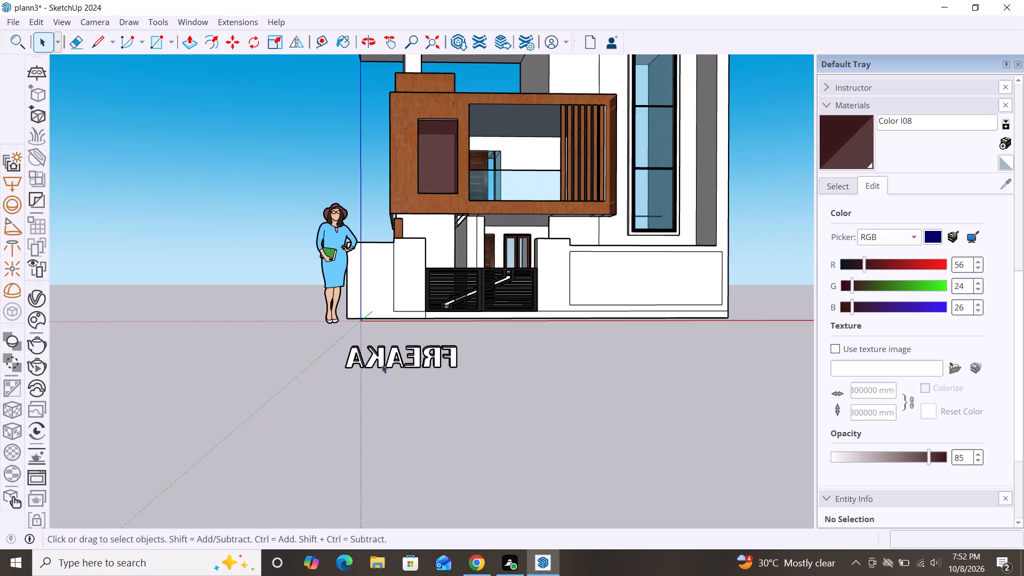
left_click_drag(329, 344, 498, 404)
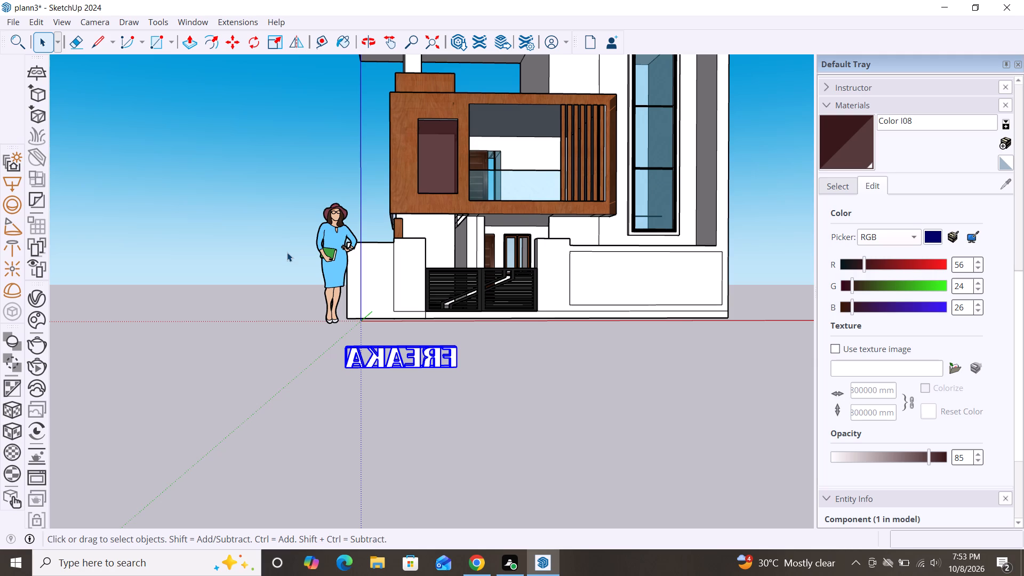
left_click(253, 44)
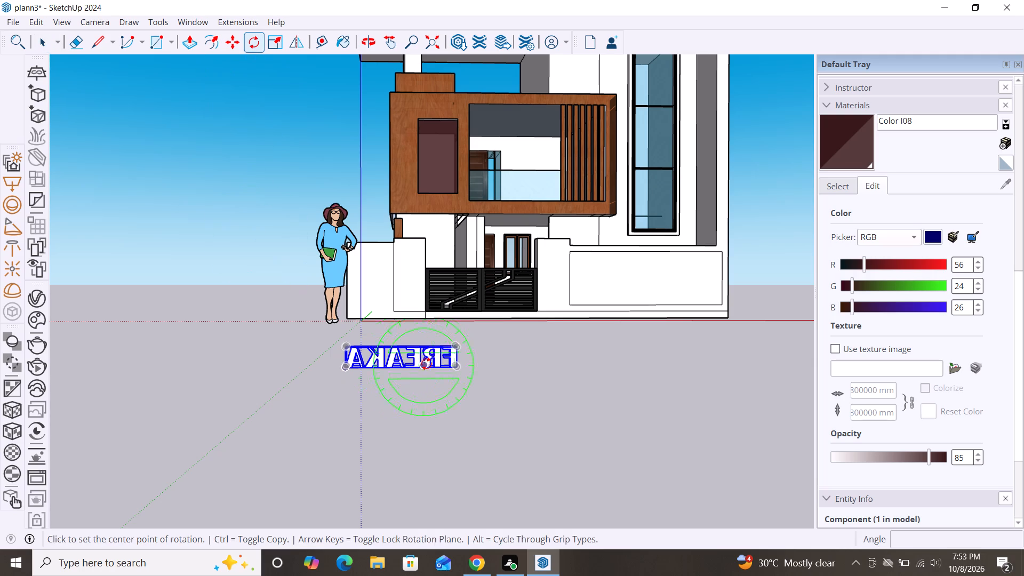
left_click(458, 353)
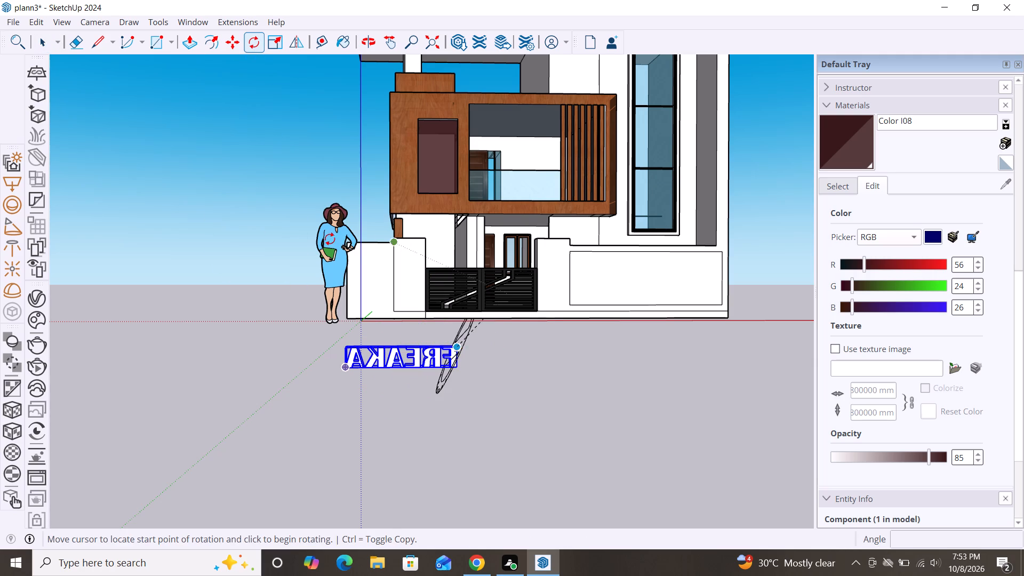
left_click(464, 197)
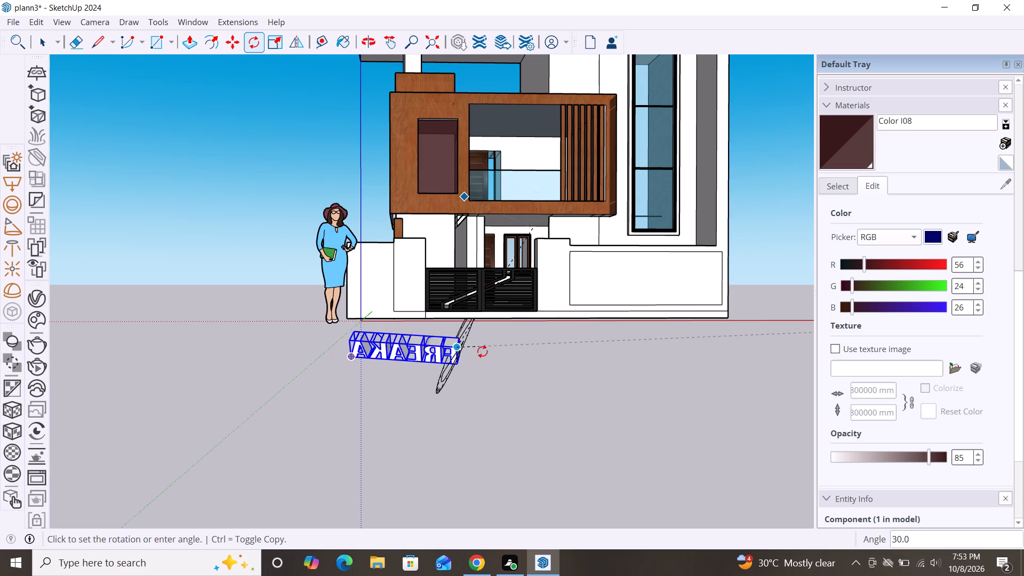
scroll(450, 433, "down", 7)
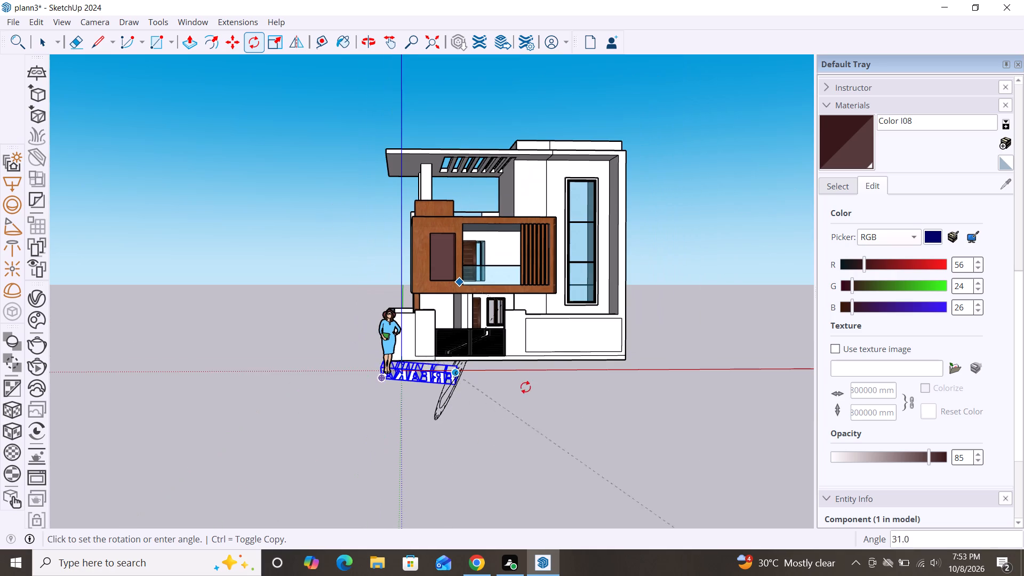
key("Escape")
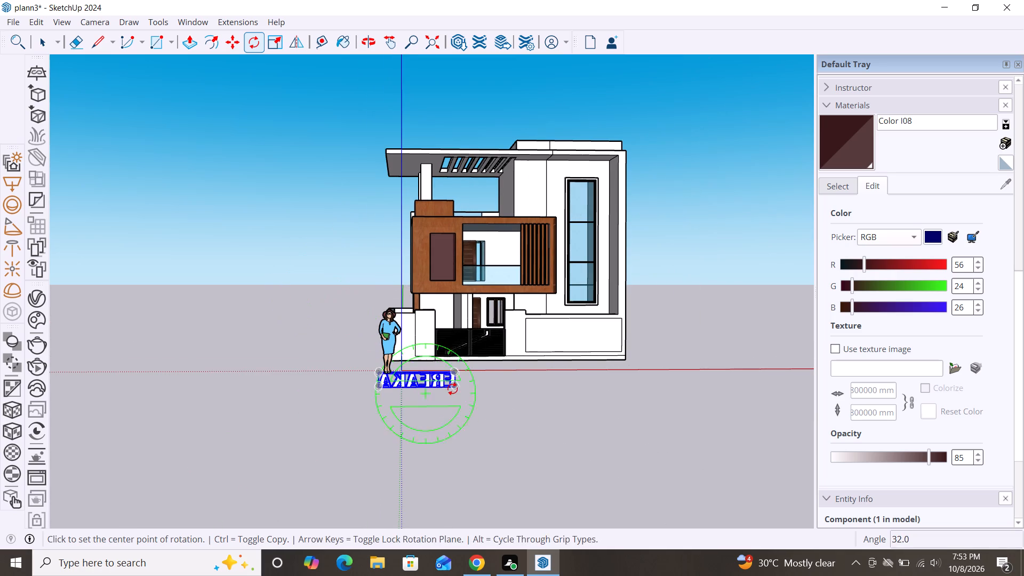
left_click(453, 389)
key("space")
Move the lettering about 18' 3 1/2" across the open ground, away from the entrance gate.
type("m")
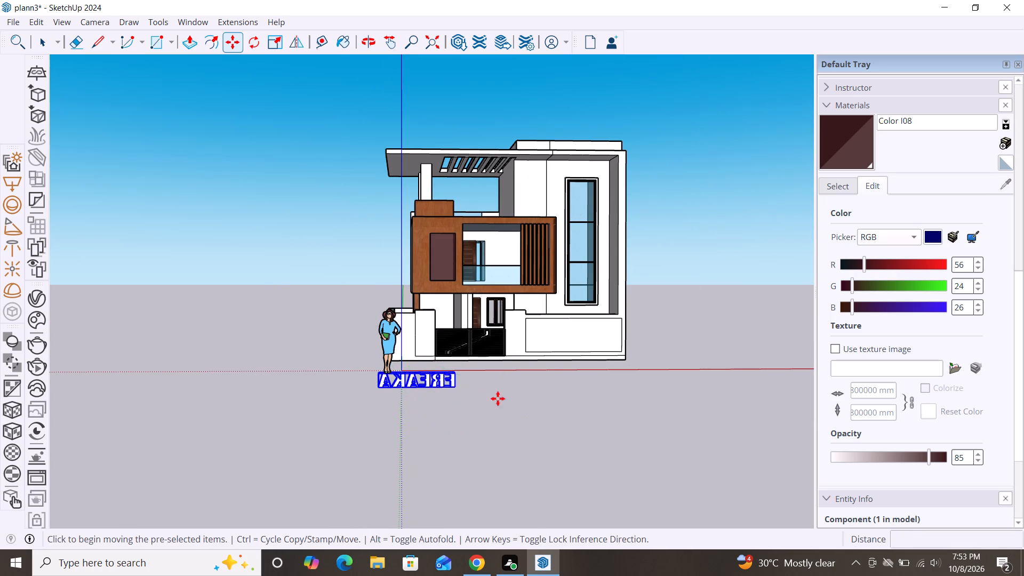
left_click_drag(450, 388, 461, 398)
left_click(571, 447)
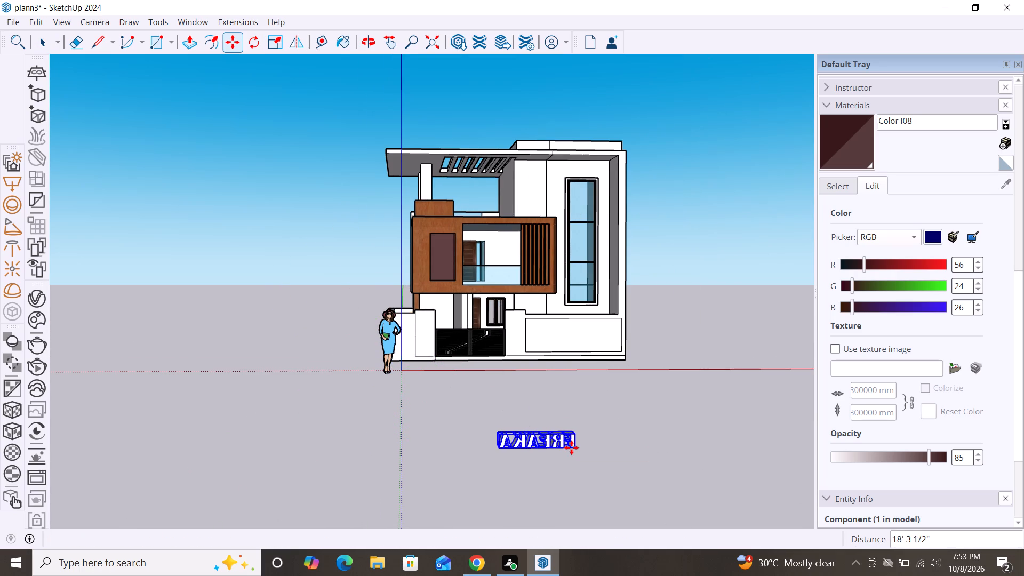
Rotate the lettering about 93 degrees around a vertical axis at its end corner.
left_click(255, 54)
left_click(254, 50)
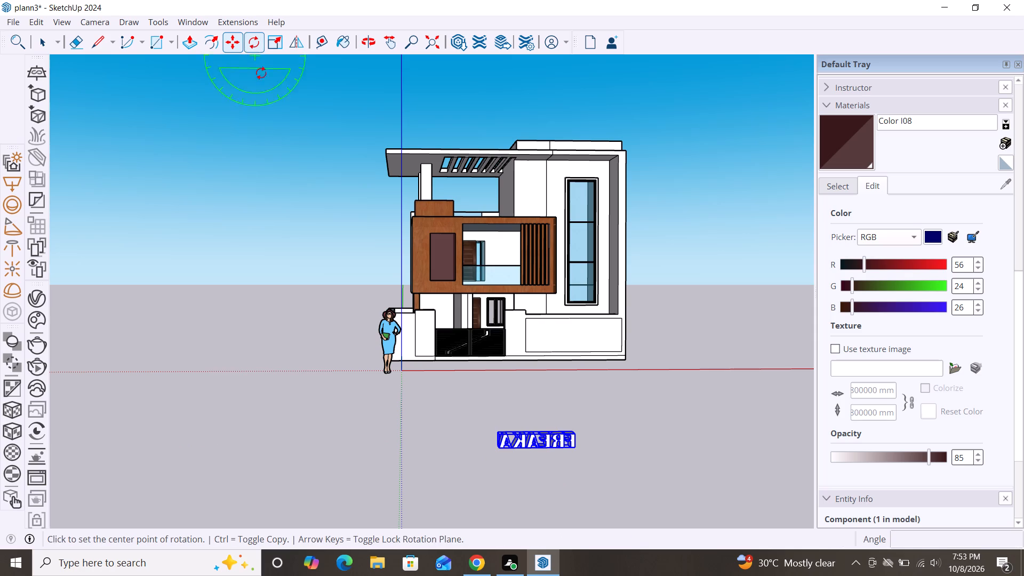
left_click_drag(576, 437, 534, 366)
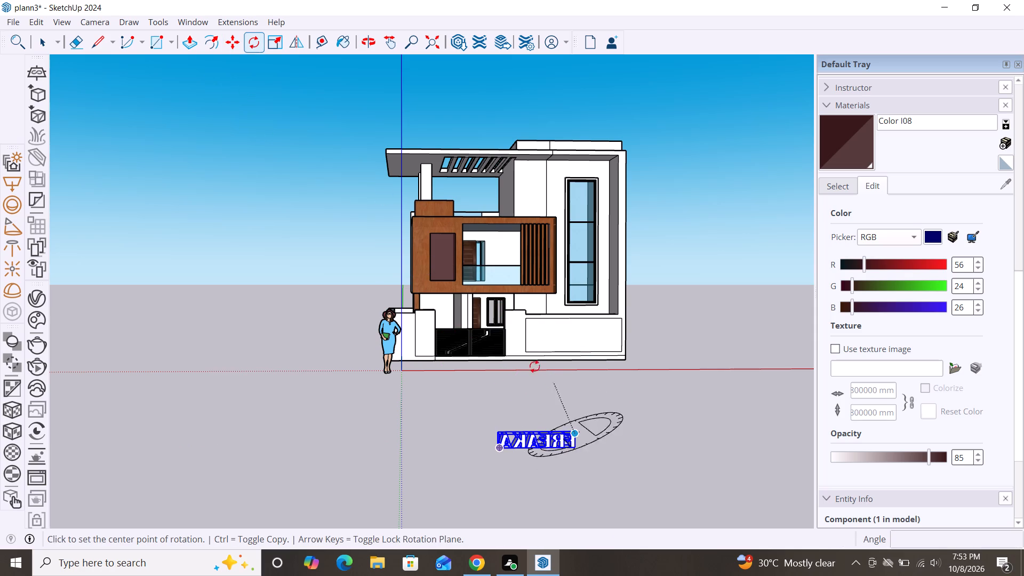
left_click_drag(534, 366, 579, 326)
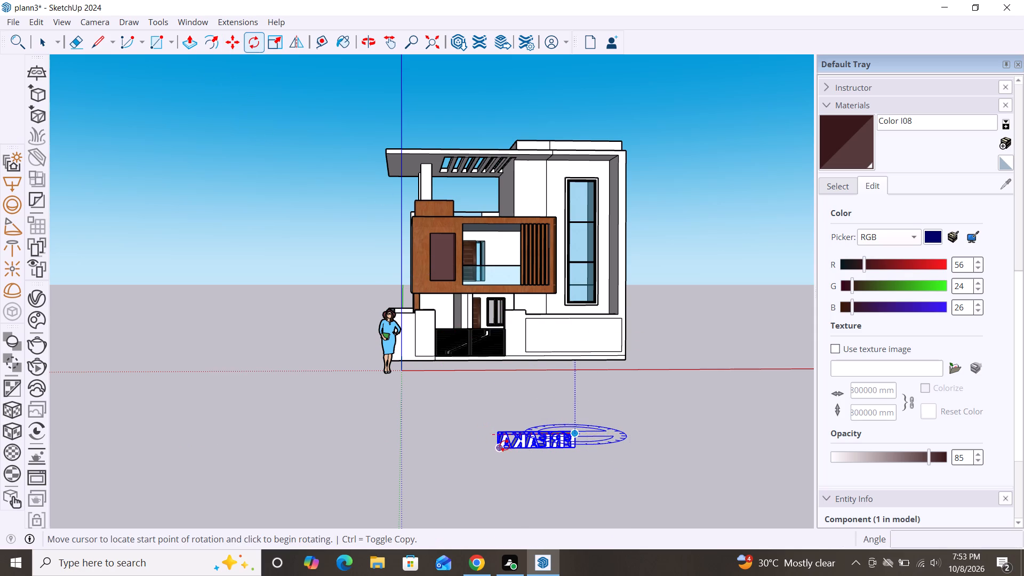
left_click_drag(501, 447, 629, 497)
left_click(630, 495)
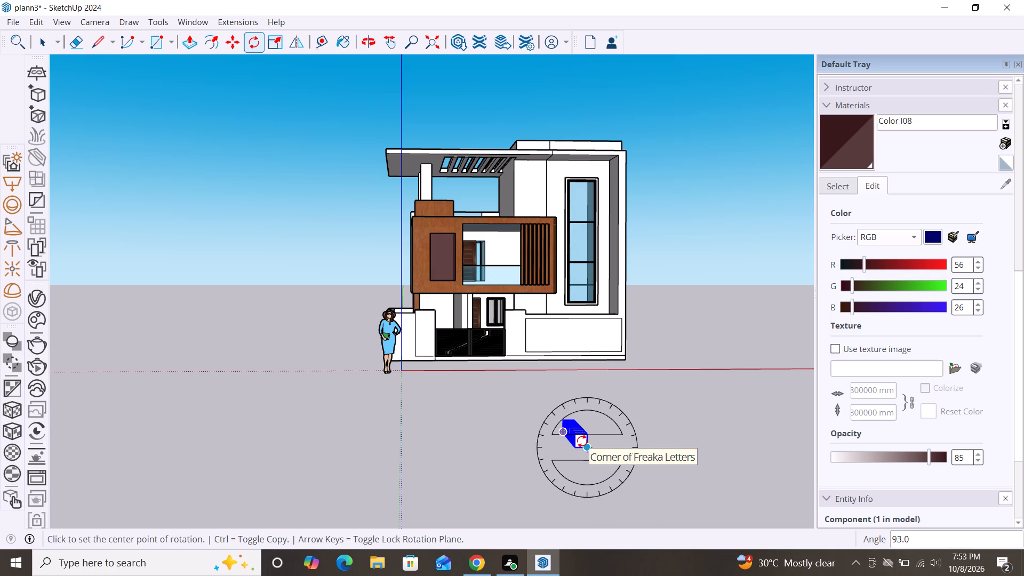
scroll(582, 441, "up", 7)
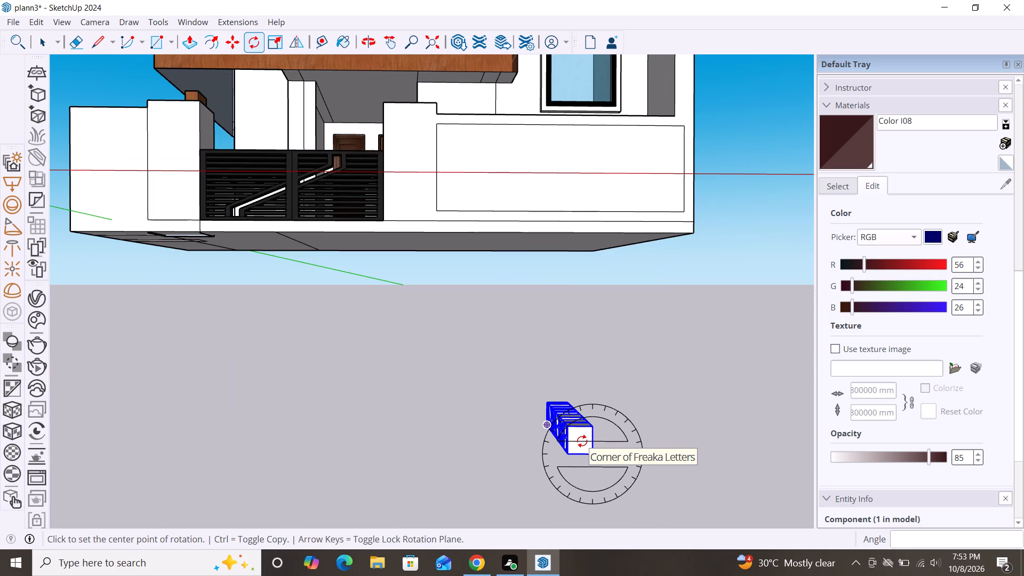
Rotate the lettering a further 90 degrees around the vertical axis so that FREAKA reads forwards.
key("space")
left_click(563, 430)
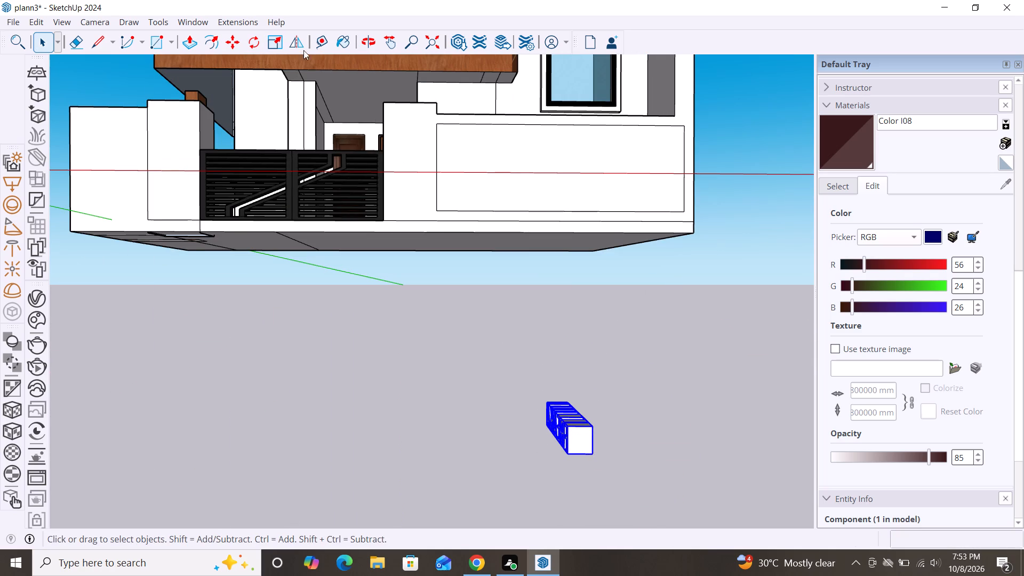
left_click(247, 42)
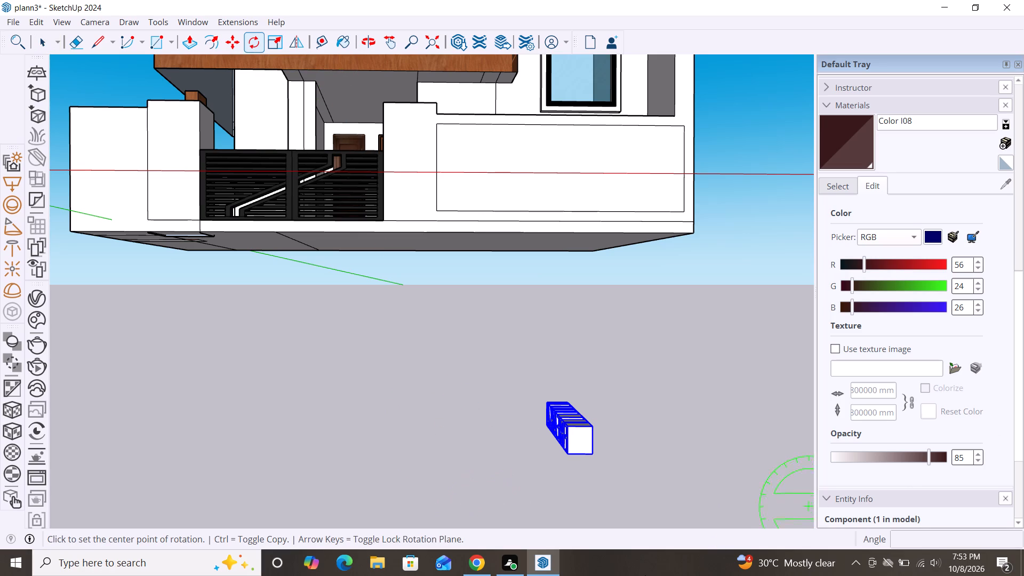
left_click_drag(561, 430, 581, 489)
left_click(580, 490)
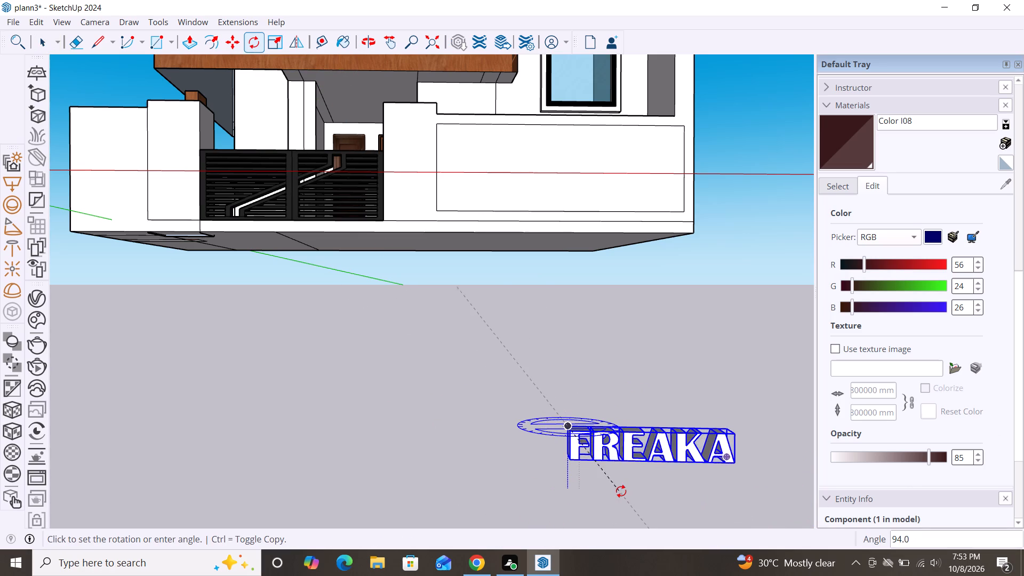
left_click(646, 491)
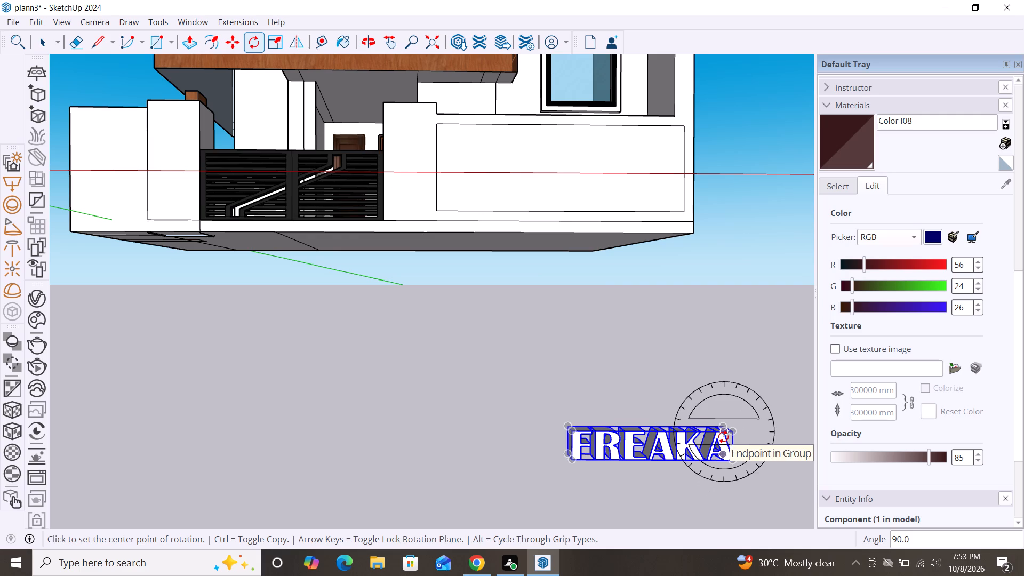
Rotate the lettering about 111 degrees around a slightly tilted axis at the top corner of its last letter.
left_click_drag(723, 437, 757, 210)
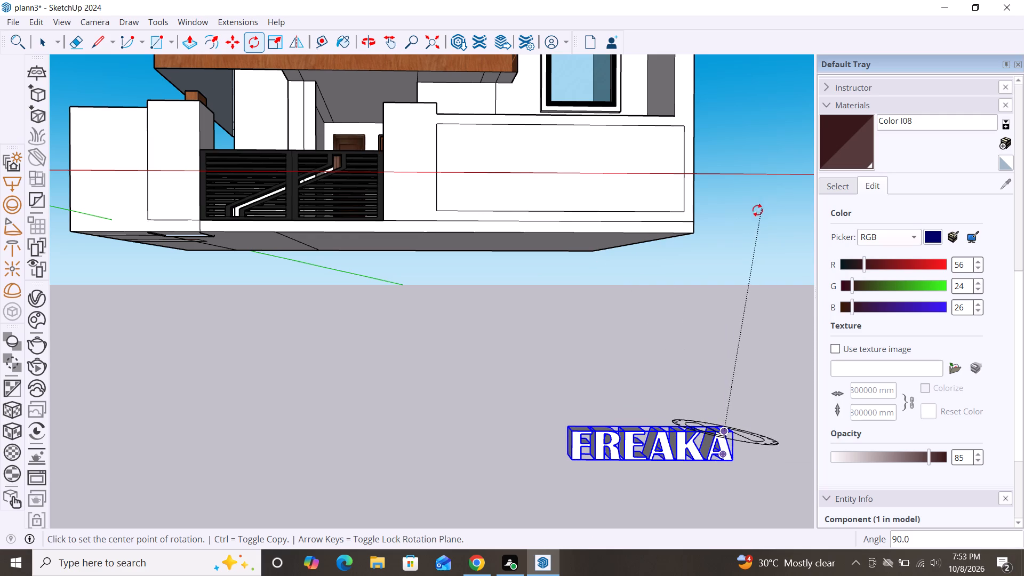
left_click_drag(757, 210, 741, 219)
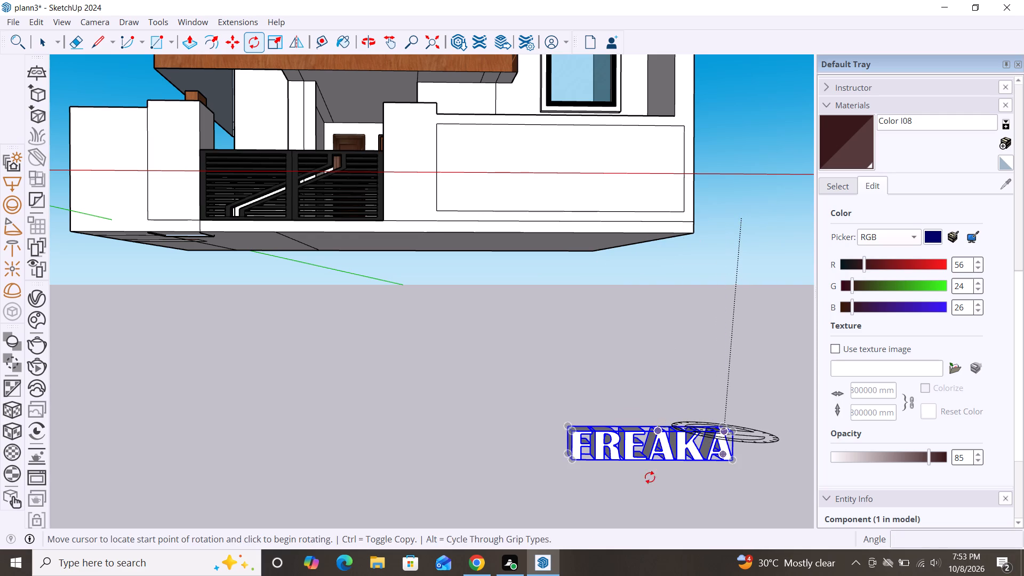
left_click_drag(576, 458, 750, 515)
left_click(750, 511)
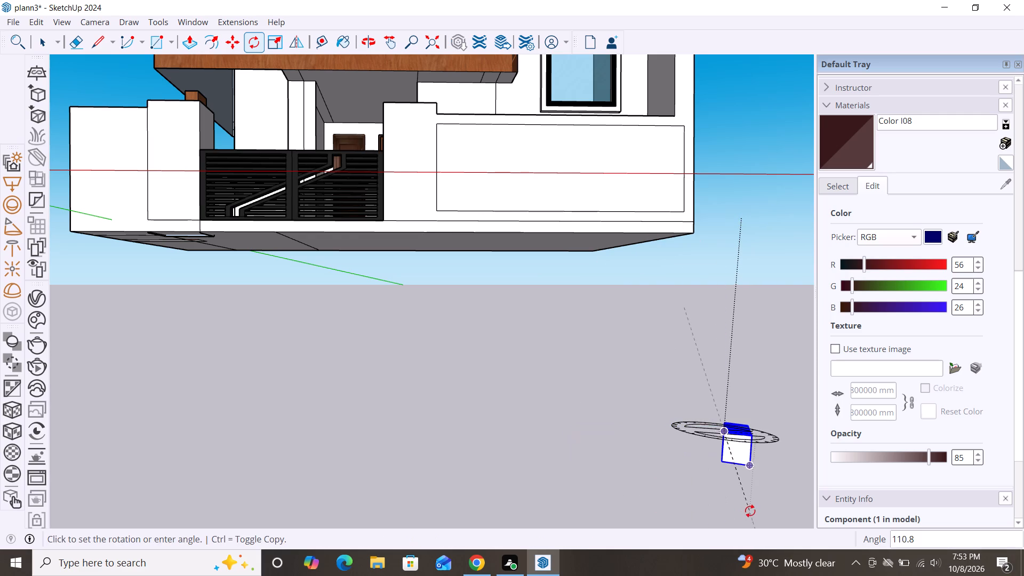
Rotate the lettering 180 degrees around an axis drawn from its upper corner.
scroll(511, 381, "down", 3)
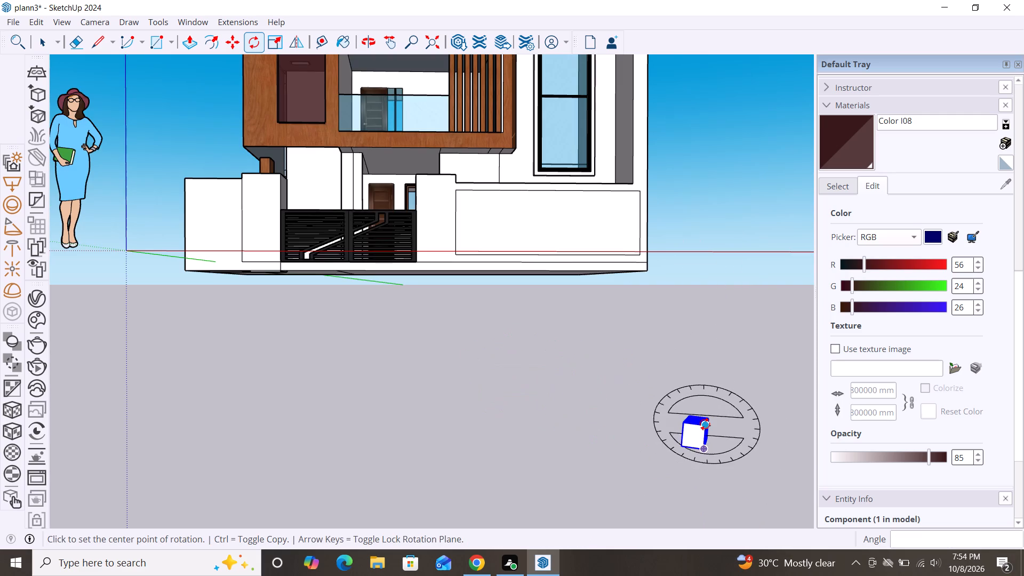
left_click_drag(705, 424, 715, 512)
left_click(713, 513)
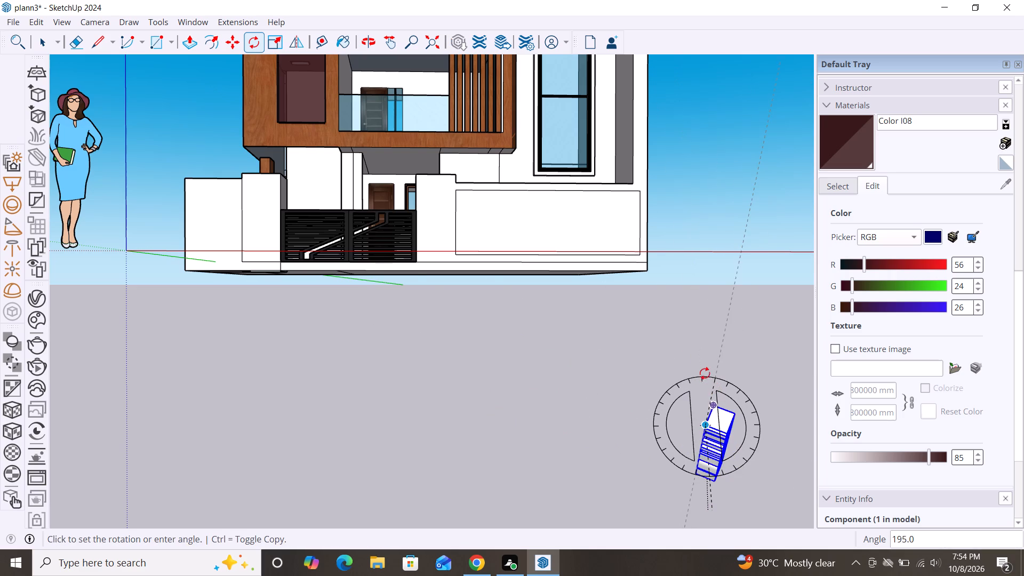
left_click(700, 404)
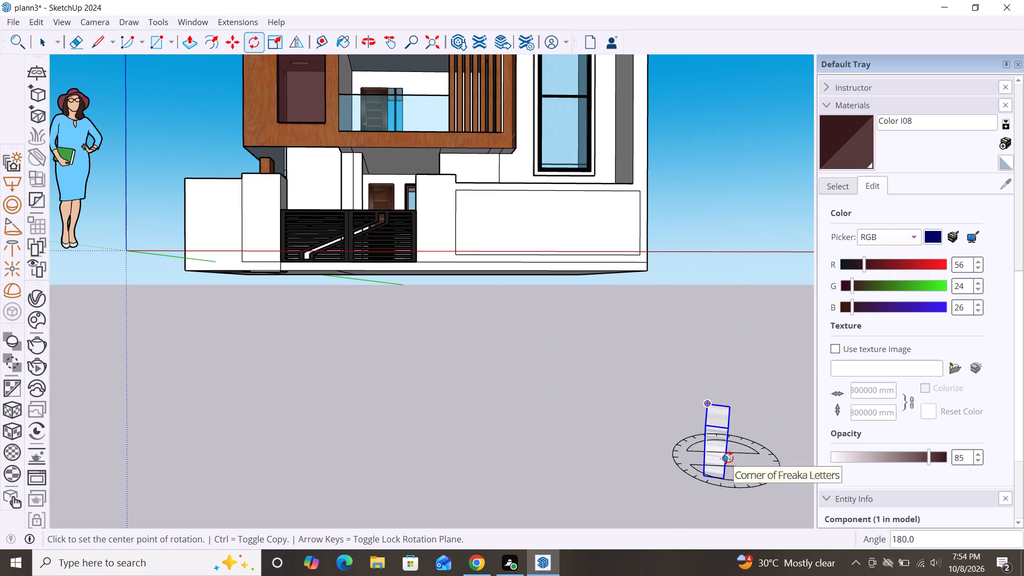
Turn the lettering slightly around an inclined axis at its corner, and by about 141 degrees around the red axis.
left_click_drag(727, 409, 769, 353)
left_click(769, 353)
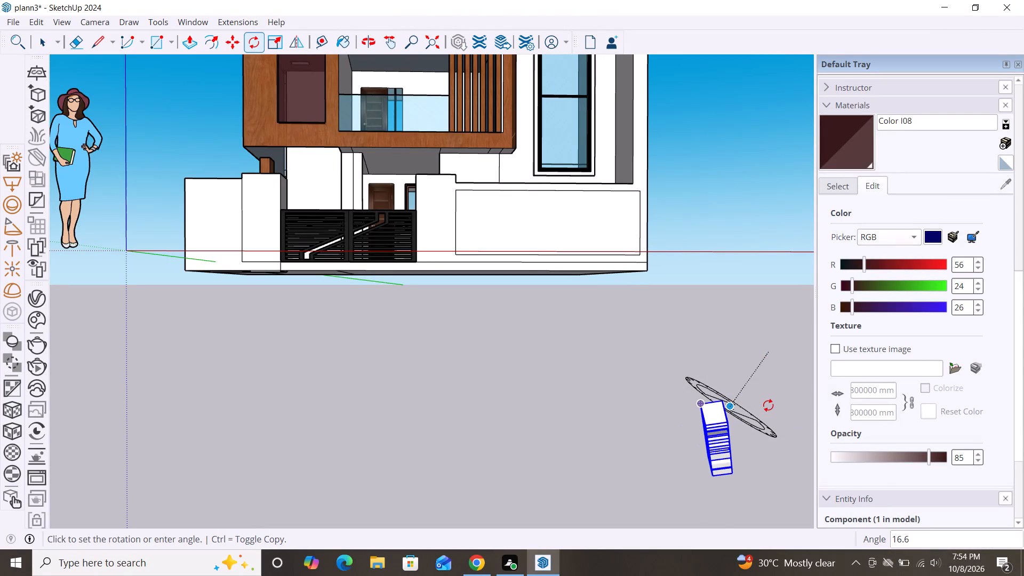
left_click(768, 390)
left_click_drag(722, 418, 788, 415)
left_click(788, 415)
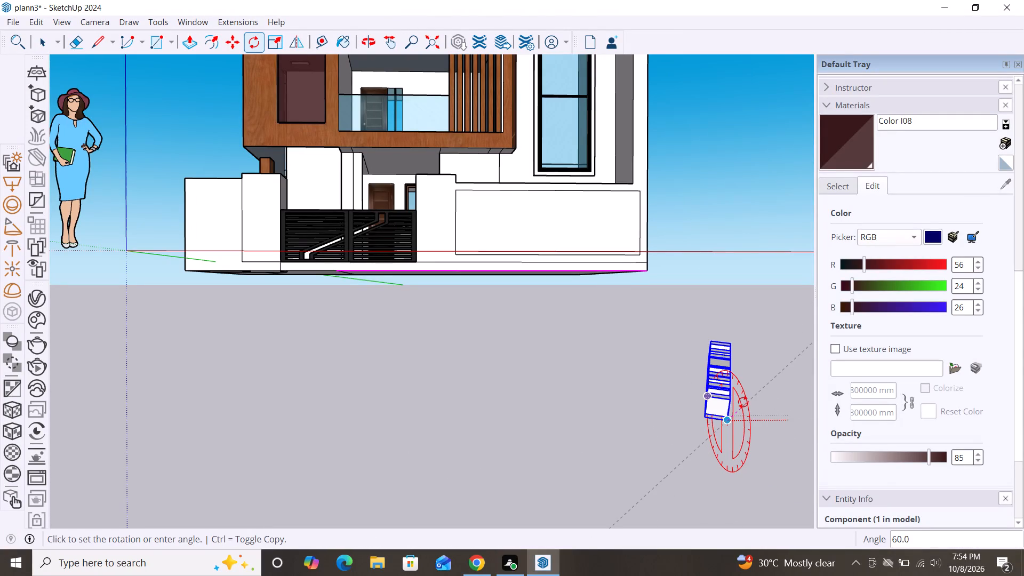
left_click(732, 441)
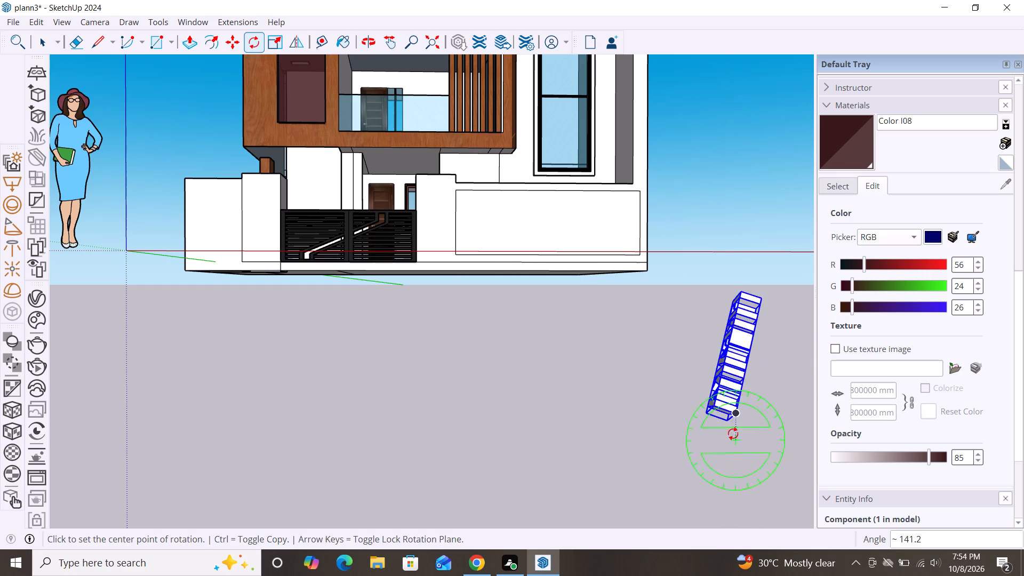
Rotate the upright lettering about 13.7 degrees around its long axis from the top corner.
left_click_drag(742, 295, 745, 313)
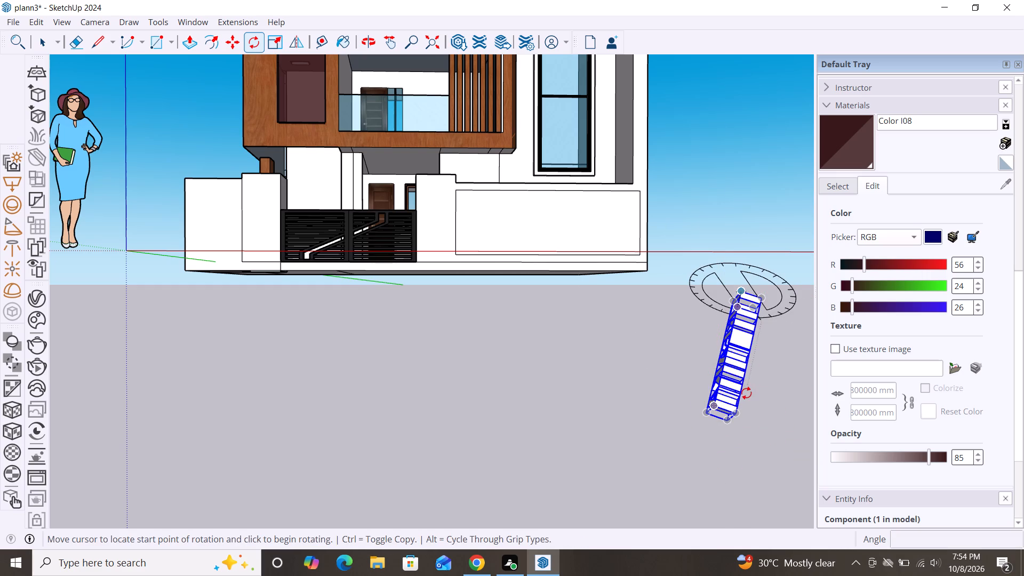
left_click(746, 394)
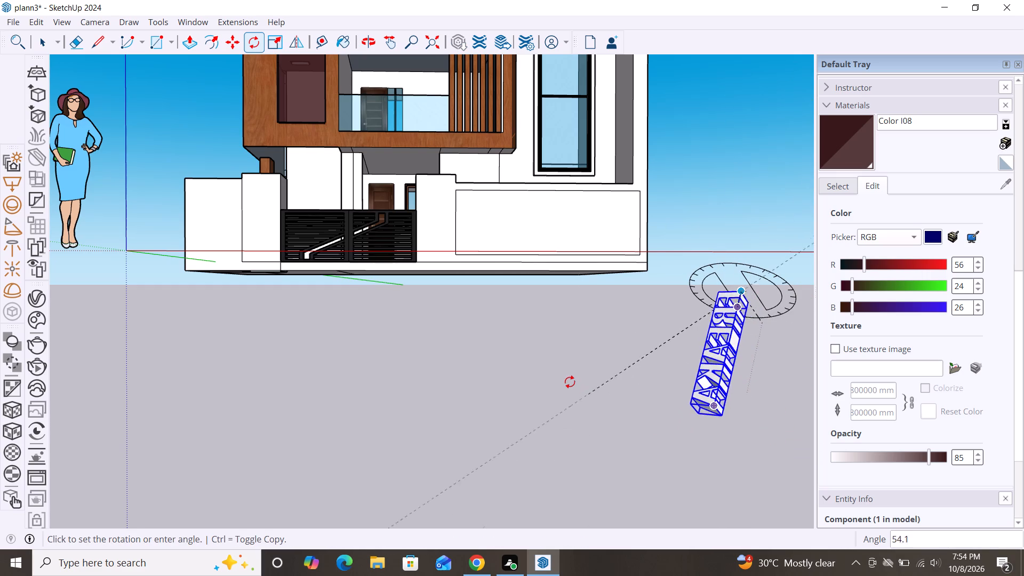
left_click(773, 436)
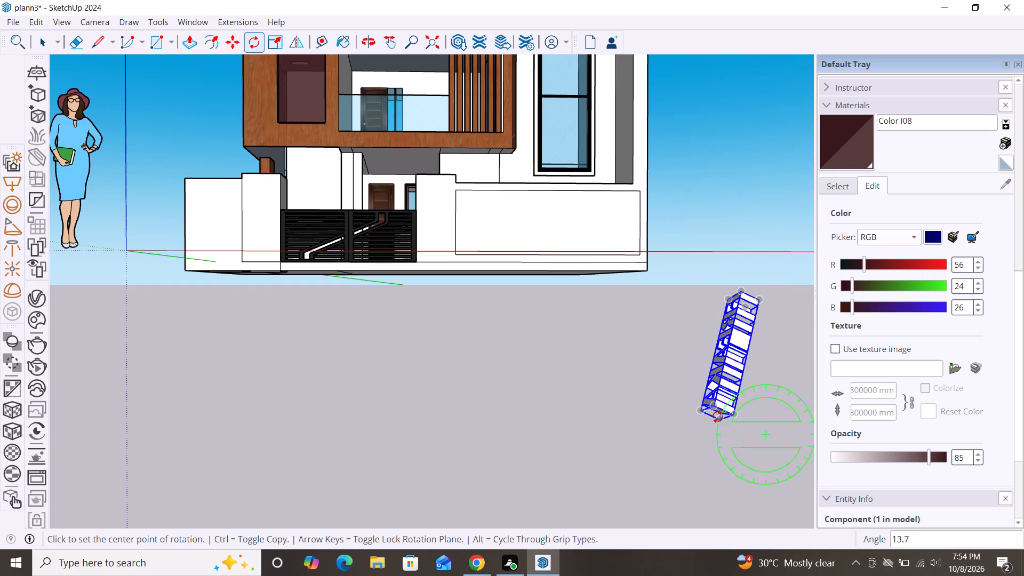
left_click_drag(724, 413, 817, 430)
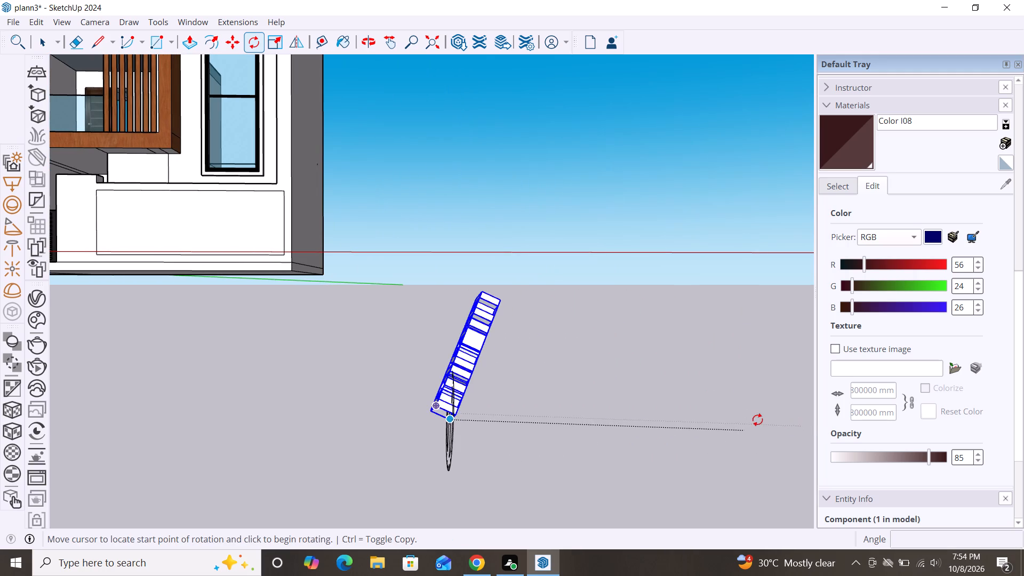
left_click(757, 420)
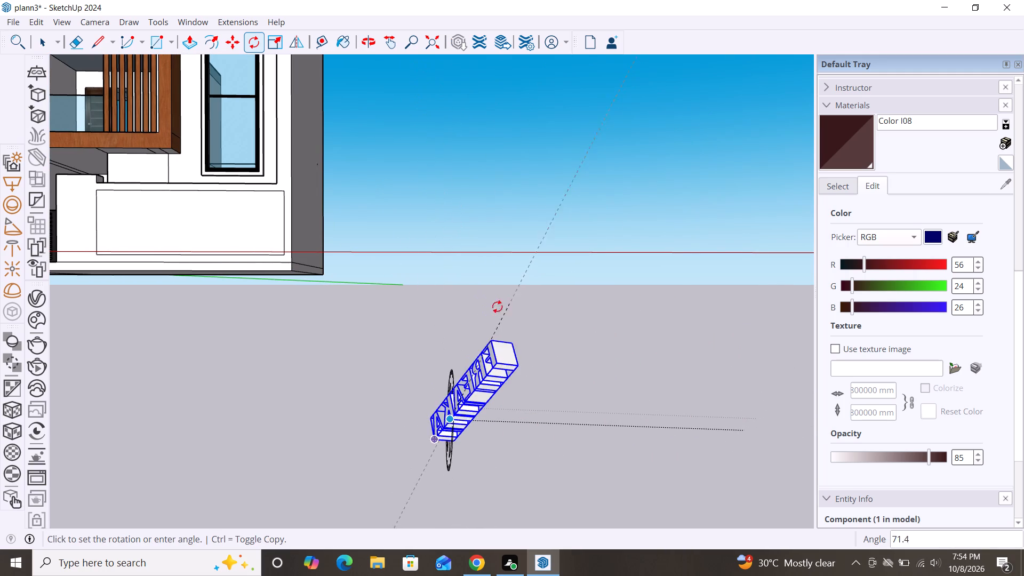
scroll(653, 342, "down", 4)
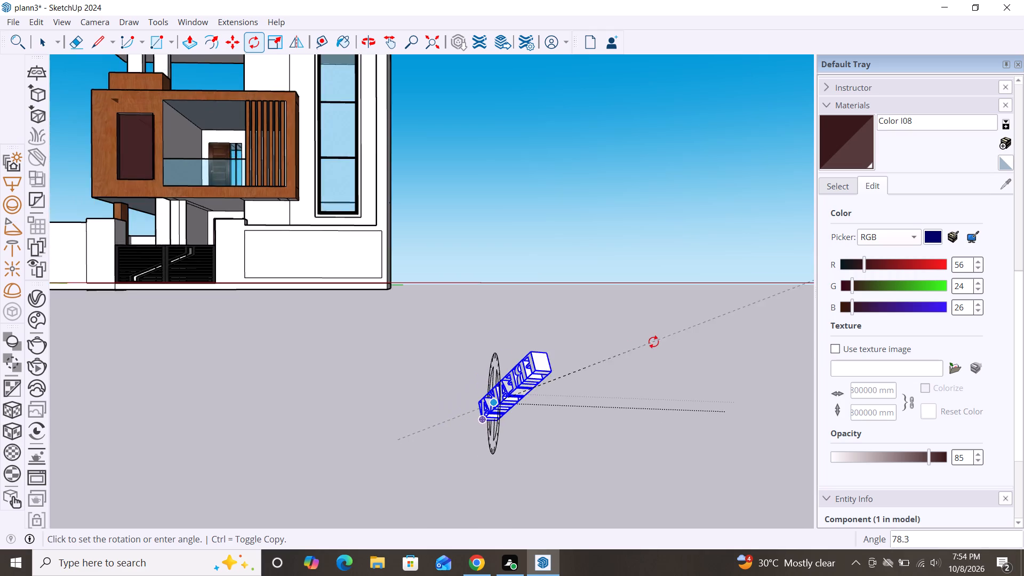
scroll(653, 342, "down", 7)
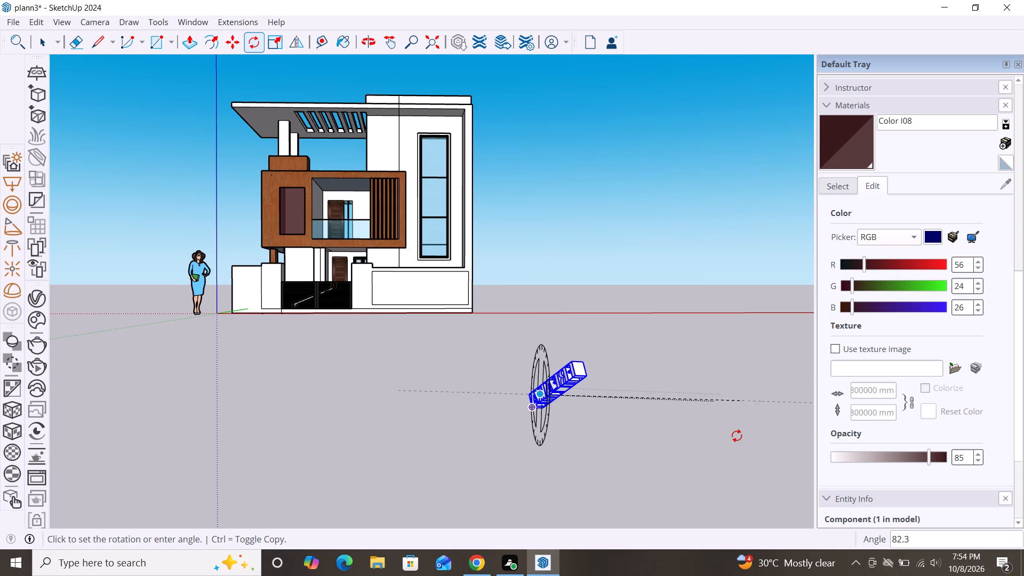
Undo the lettering's recent rotations, back to where FREAKA reads horizontally and faces the front.
key("ctrl+z")
key("ctrl+z")
key("ctrl+z")
key("ctrl+z")
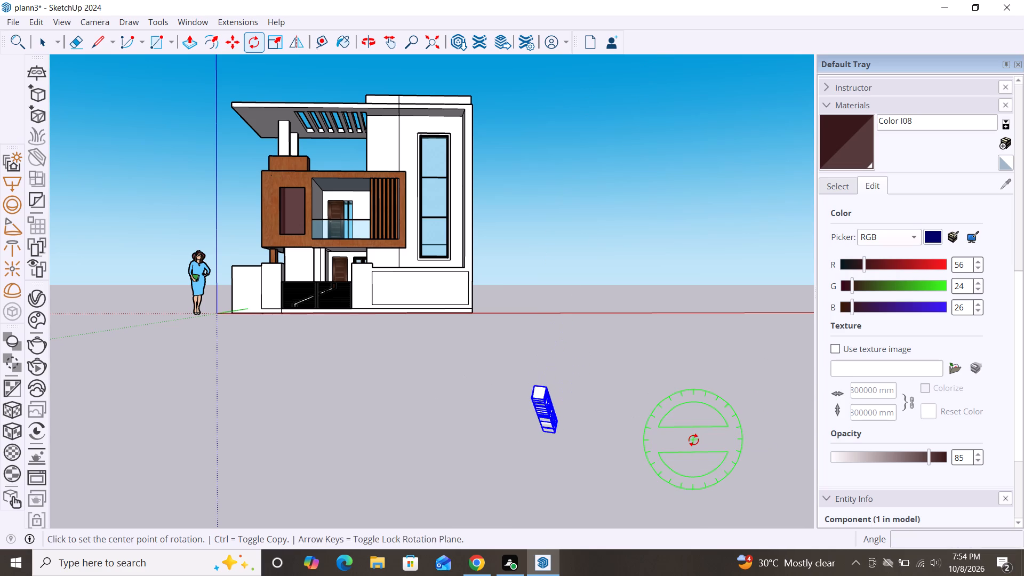
key("ctrl+z")
key("ctrl+z")
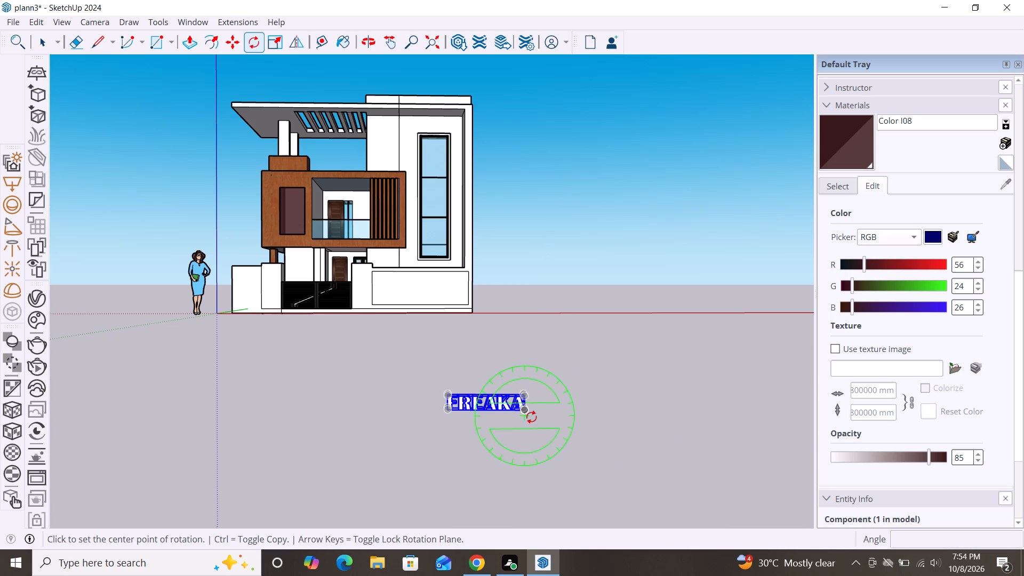
Move the FREAKA lettering by its lower corner to the open ground in front of the house's gate.
key("m")
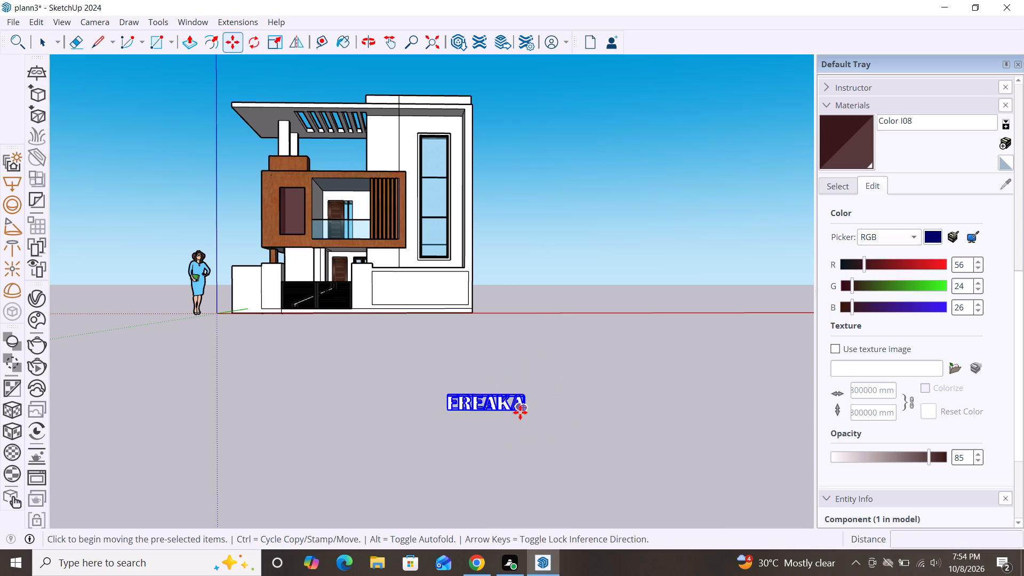
left_click(522, 413)
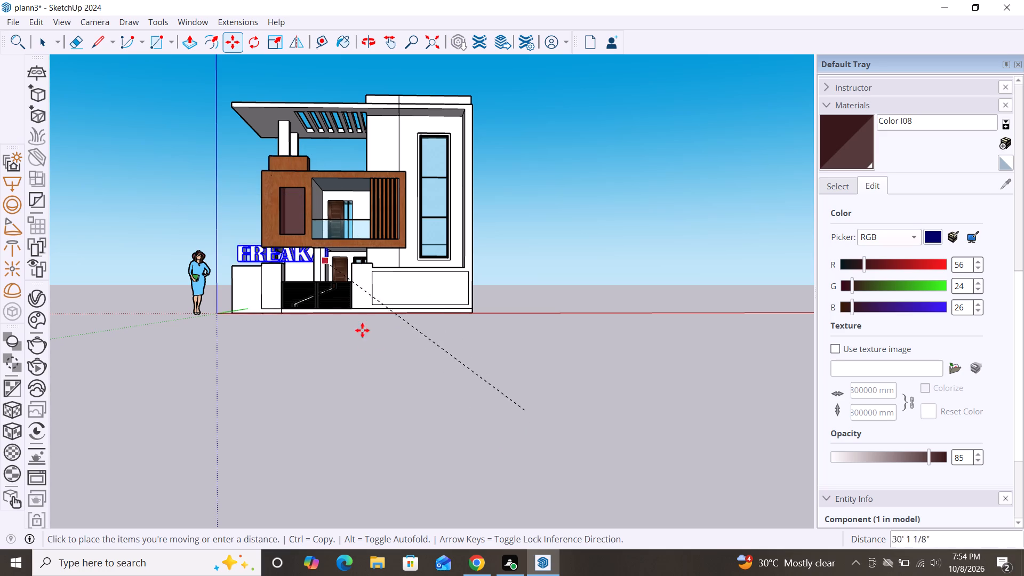
left_click(403, 385)
Scale the FREAKA lettering much narrower along the red axis, and by about -0.87 along the green axis.
scroll(370, 381, "up", 7)
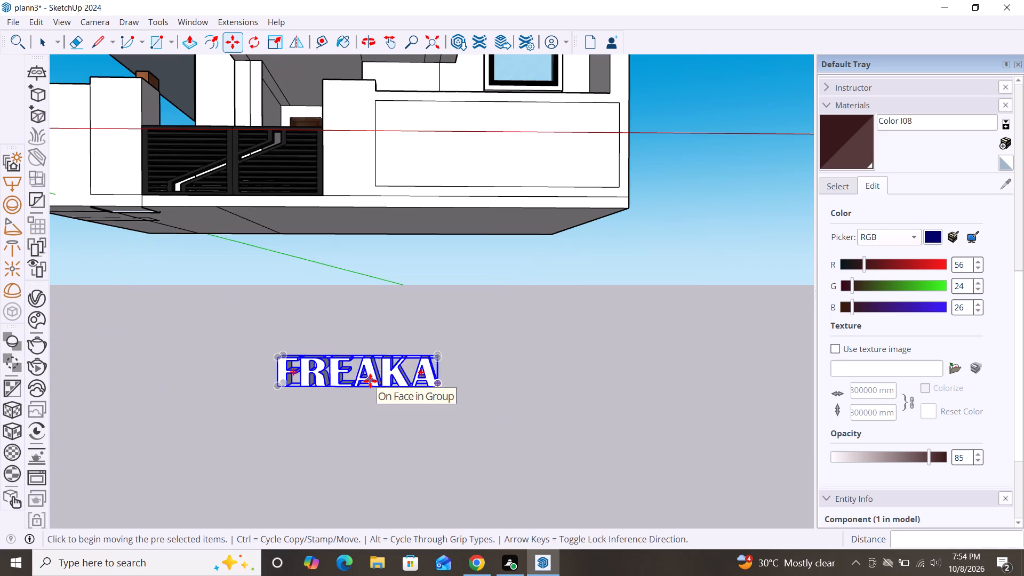
key("s")
left_click_drag(280, 377, 311, 379)
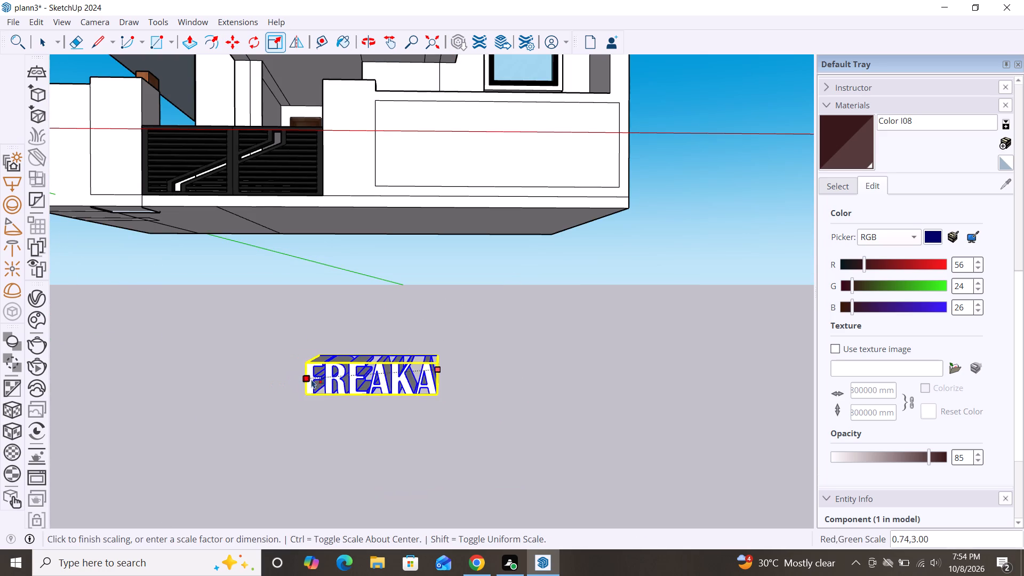
left_click_drag(311, 379, 383, 378)
left_click(383, 378)
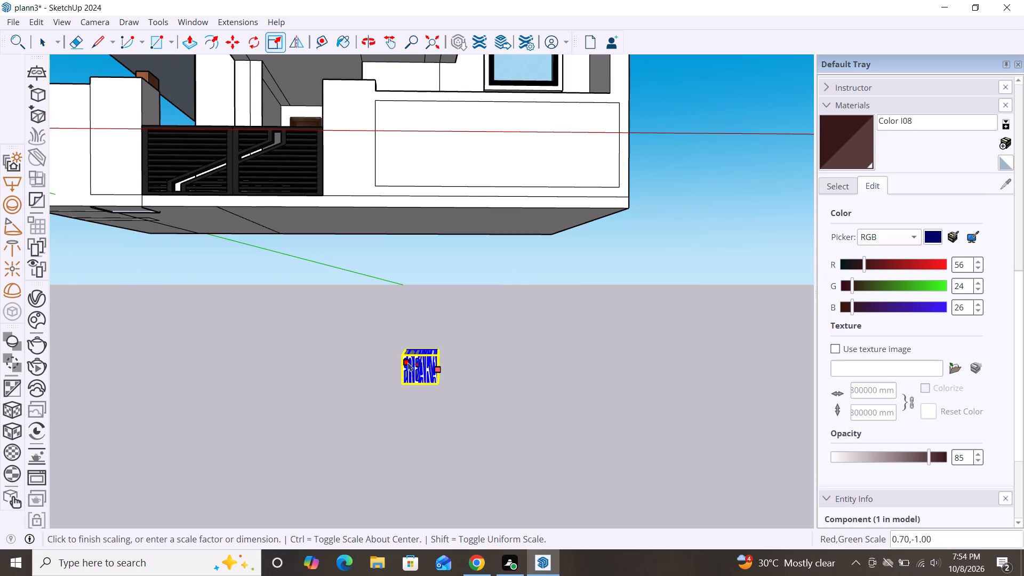
left_click(373, 371)
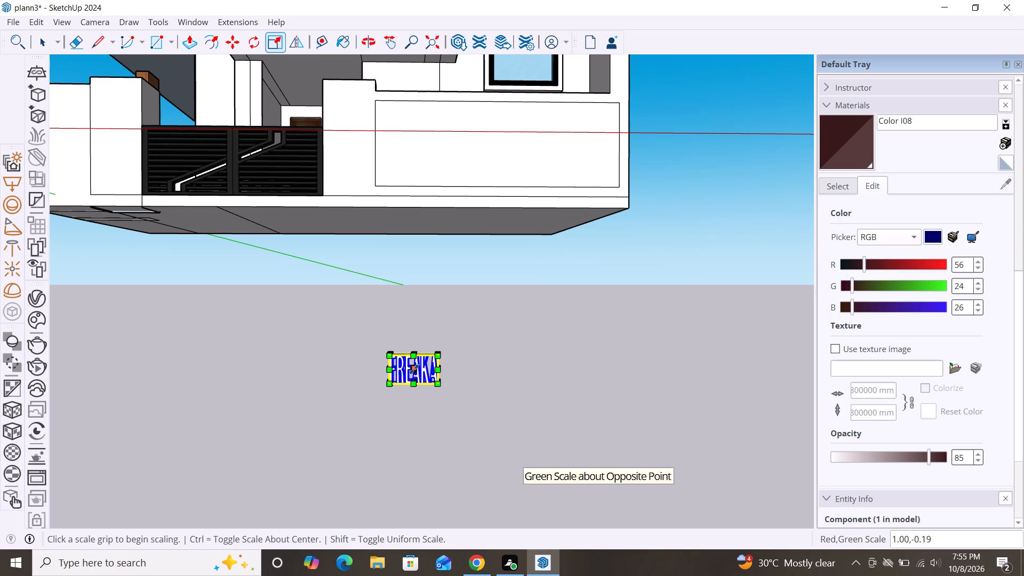
left_click_drag(414, 369, 417, 375)
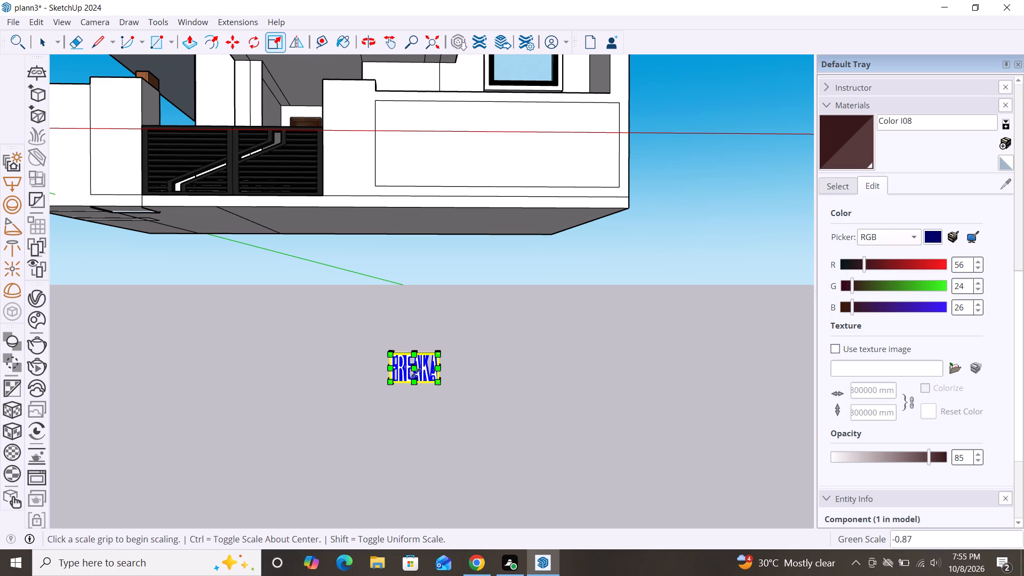
Reduce the lettering's height by scaling it from its top edge.
scroll(412, 362, "up", 6)
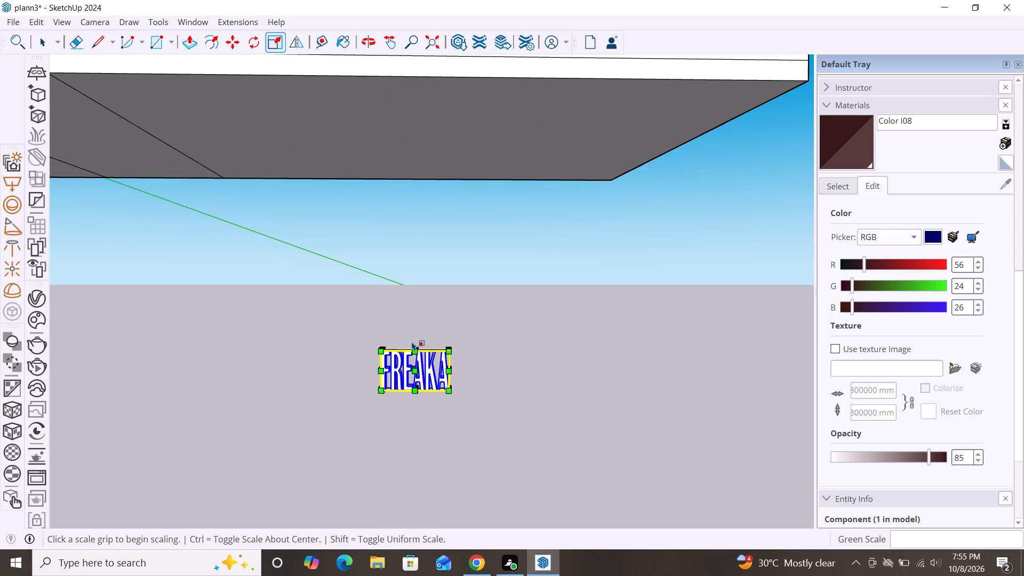
left_click_drag(410, 348, 418, 366)
left_click(418, 366)
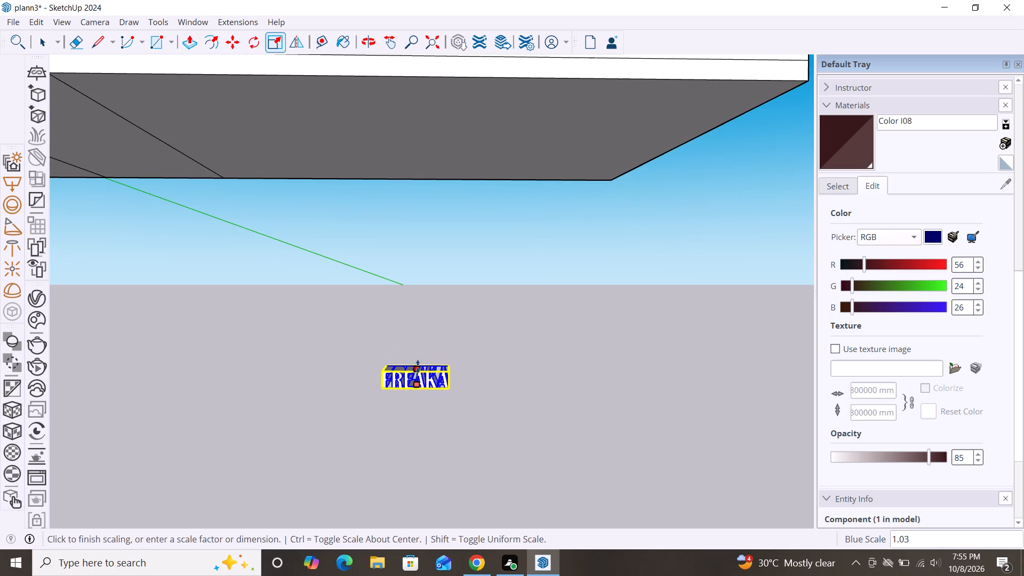
Move the lettering by its lower corner about 28' onto the dark glazed window of the wood-clad upper-floor box.
key("m")
left_click(450, 391)
scroll(513, 360, "down", 4)
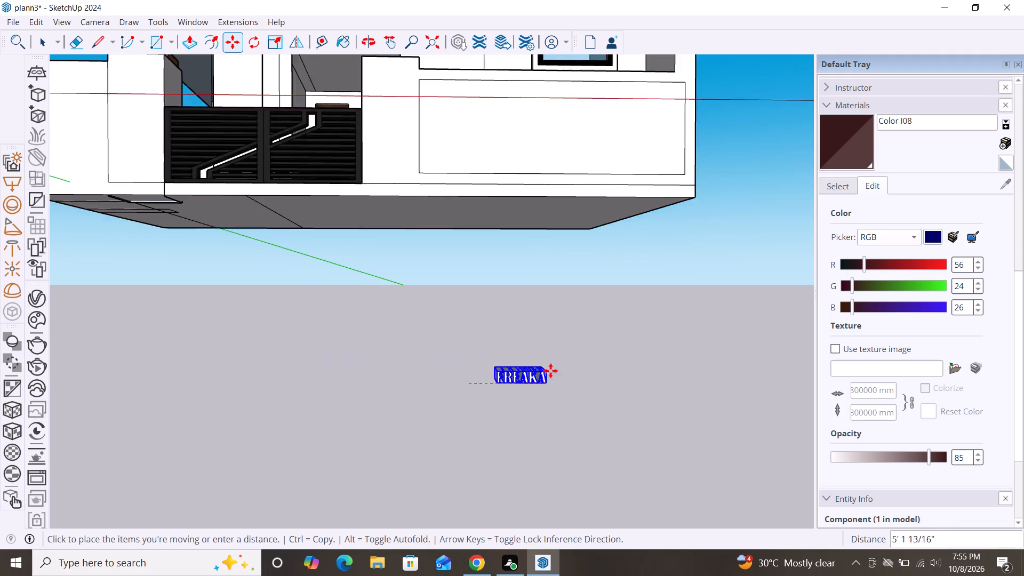
scroll(550, 371, "down", 6)
scroll(387, 163, "up", 4)
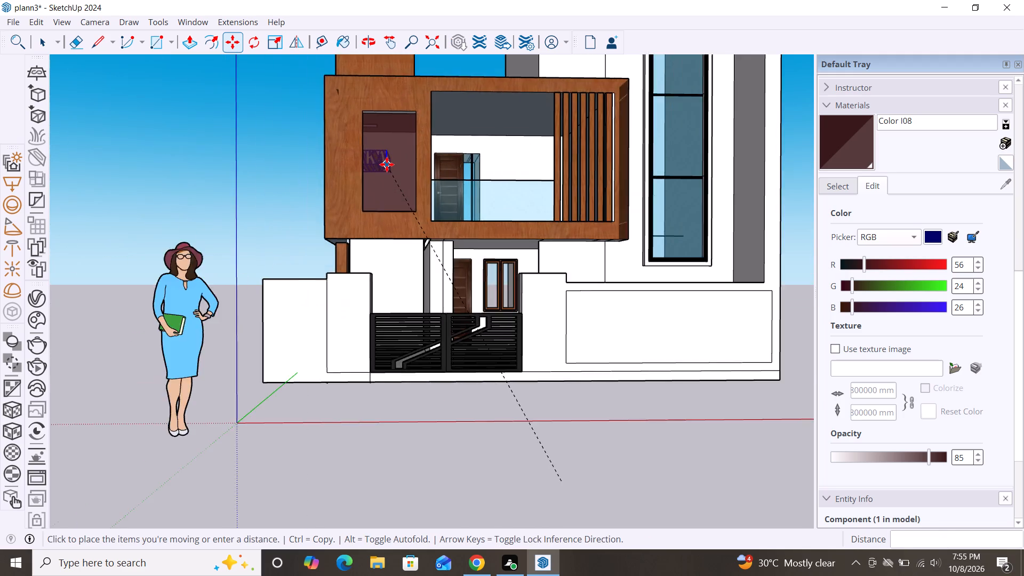
scroll(387, 164, "up", 6)
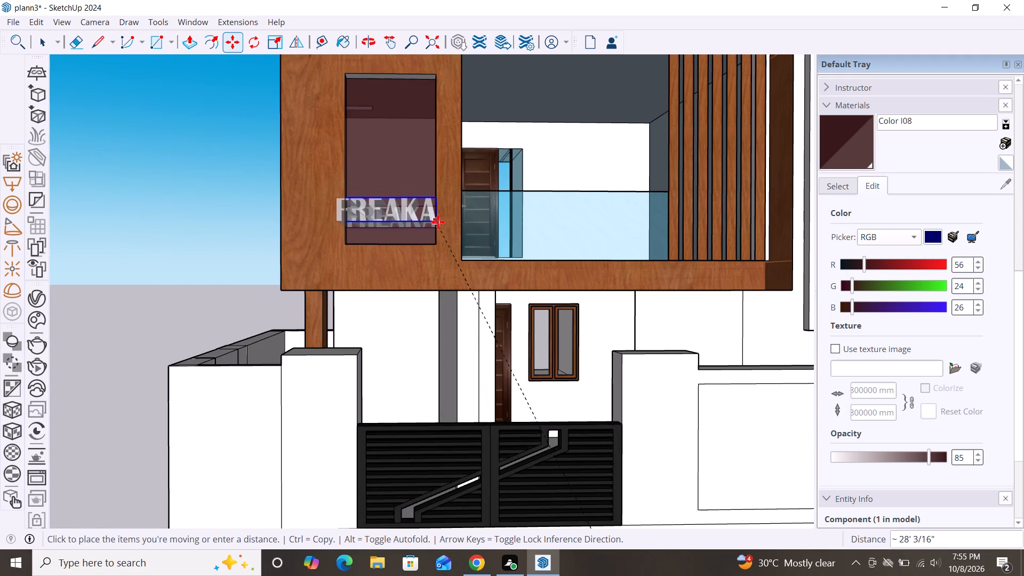
left_click(442, 221)
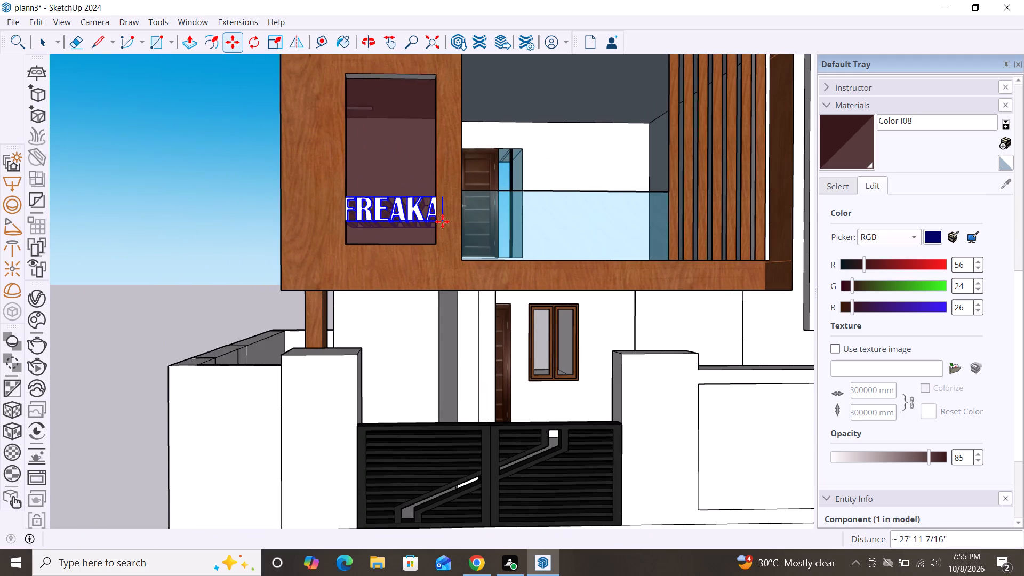
Scale the lettering to about 0.76 of its width along red, and to about 0.80 along green and 0.44 along blue.
scroll(442, 221, "up", 7)
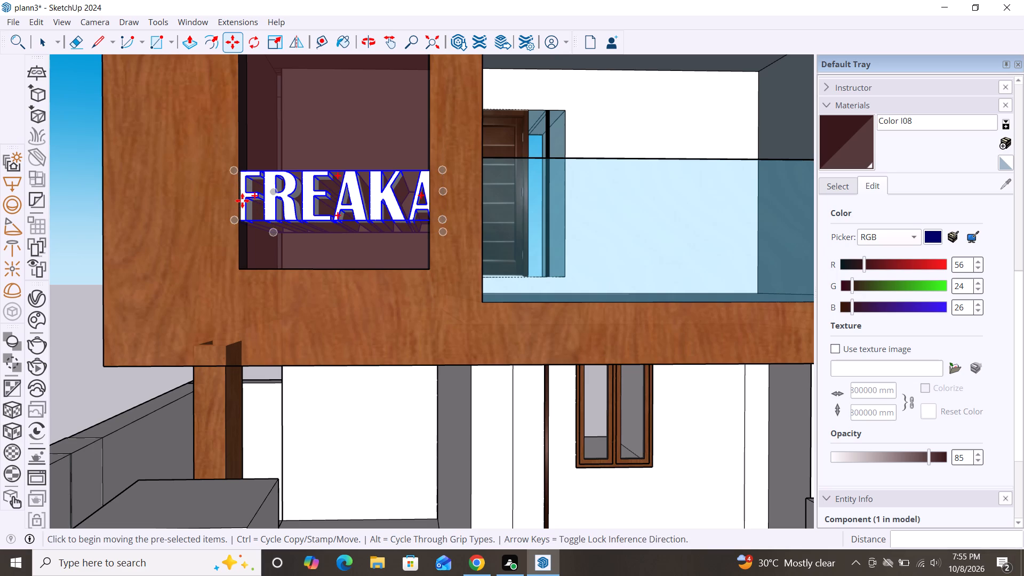
key("s")
left_click_drag(230, 192, 262, 190)
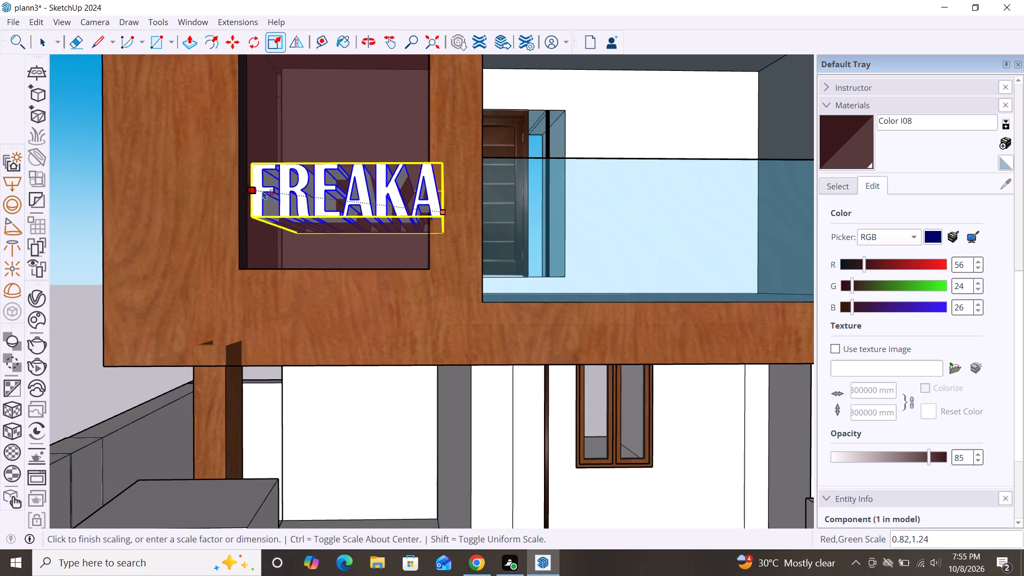
left_click_drag(262, 190, 286, 196)
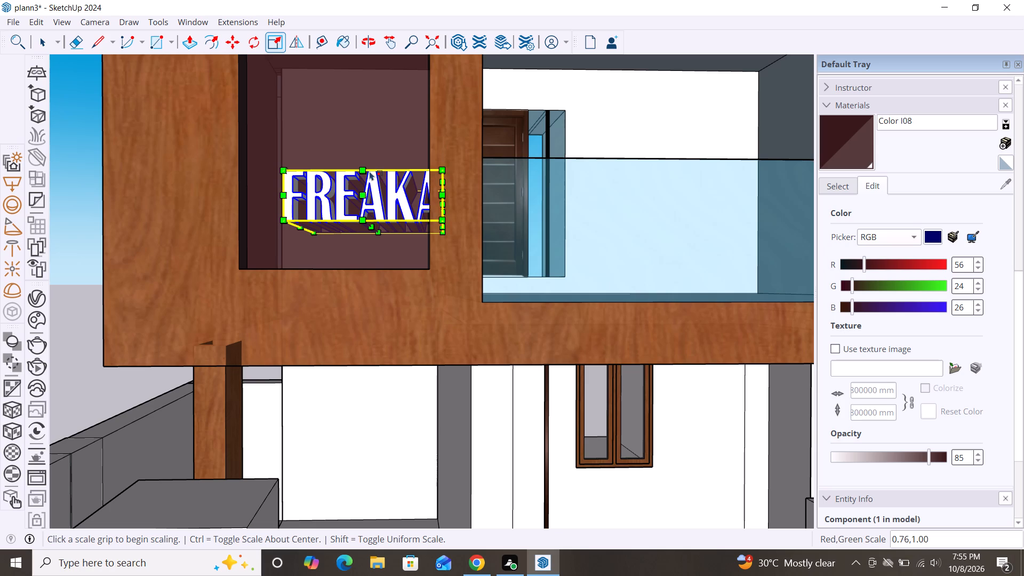
left_click_drag(362, 167, 364, 199)
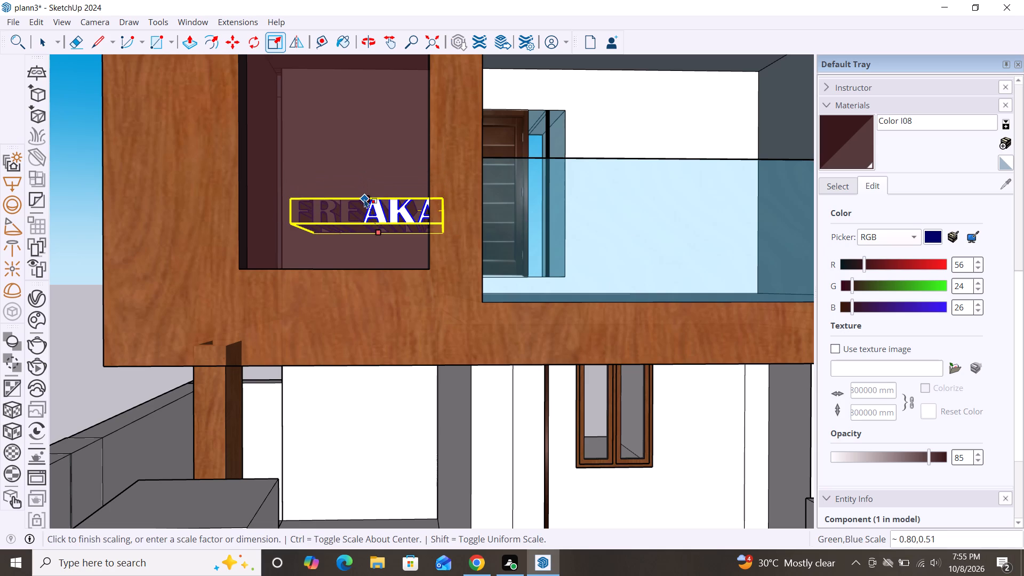
left_click_drag(364, 199, 364, 202)
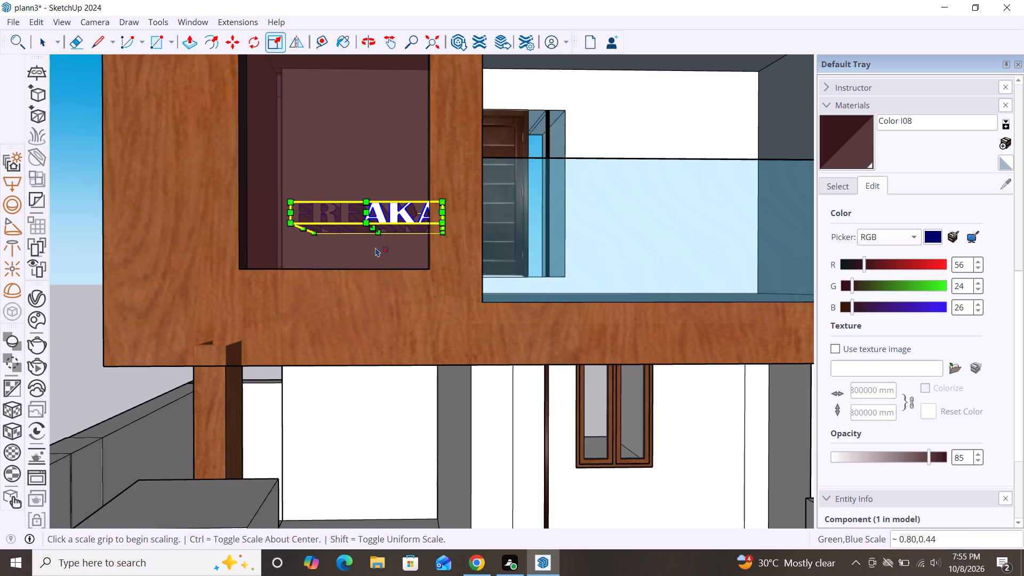
left_click_drag(365, 216, 392, 225)
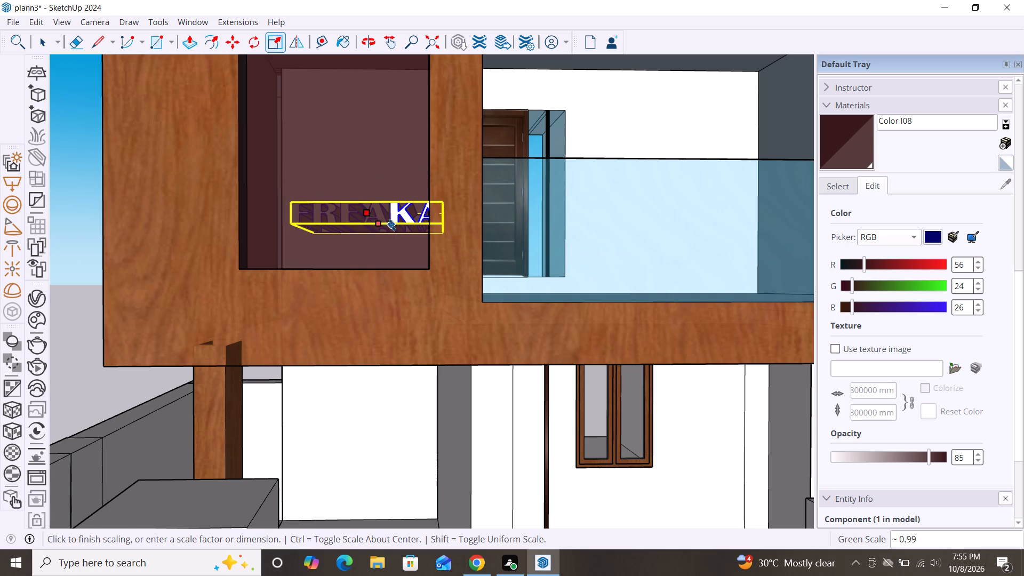
left_click_drag(392, 225, 359, 223)
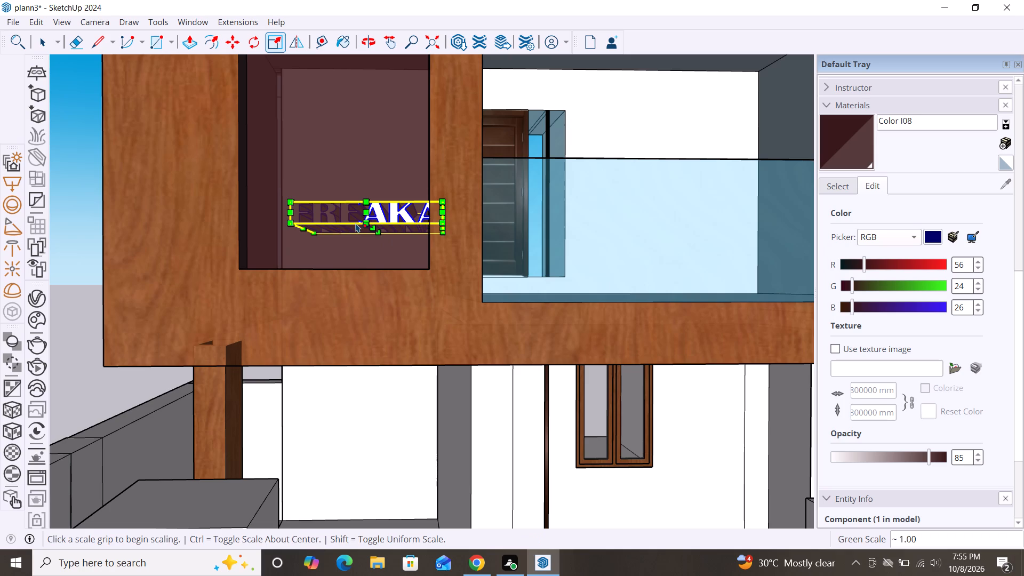
Move the lettering out of the window about 13' 7" to the open ground in front of the gate.
key("m")
left_click_drag(442, 227, 436, 243)
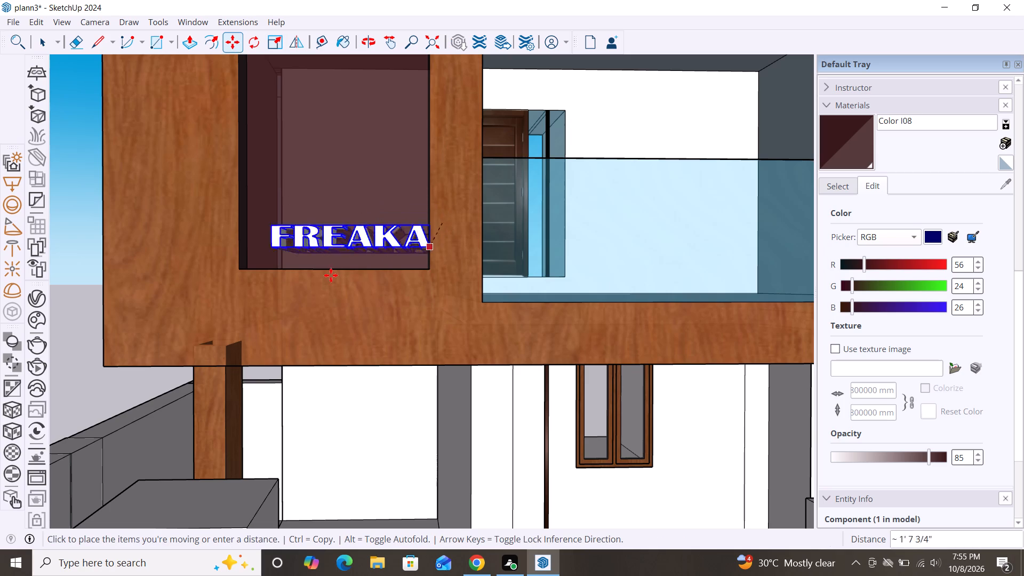
scroll(444, 218, "down", 10)
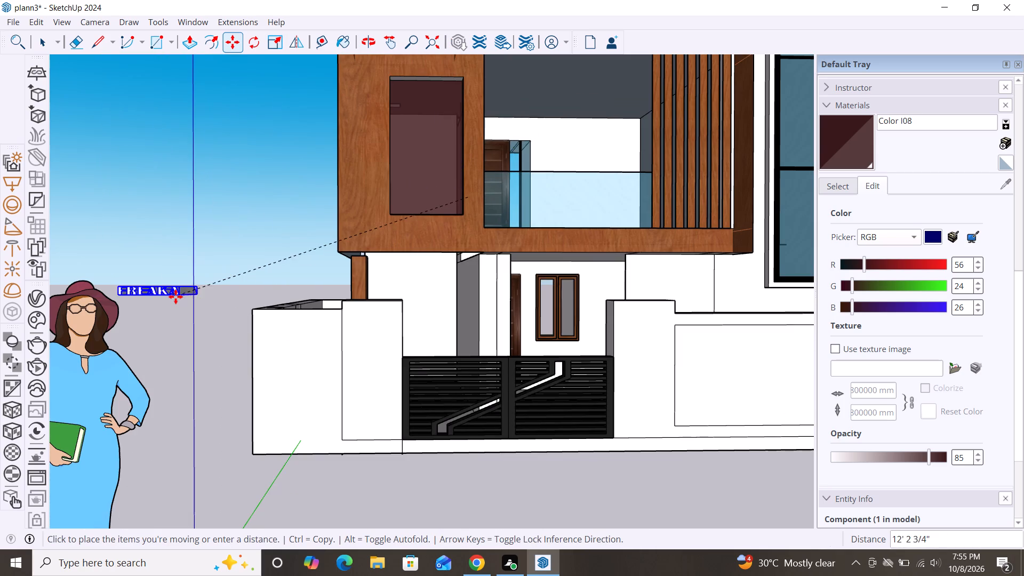
scroll(253, 220, "down", 3)
scroll(214, 194, "down", 2)
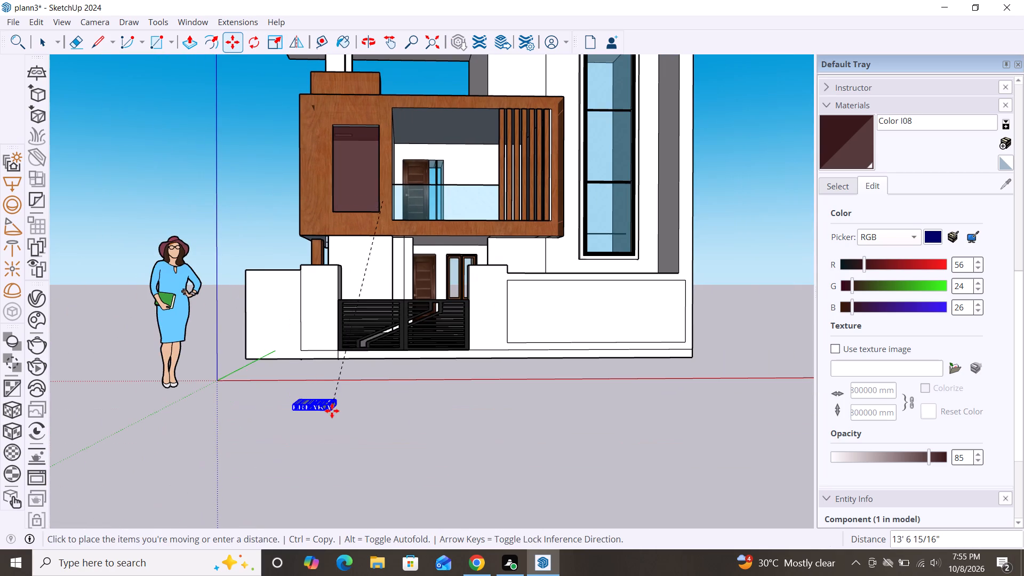
left_click(332, 414)
Reselect the lettering and flatten its depth along the green axis from its front face.
scroll(307, 417, "up", 11)
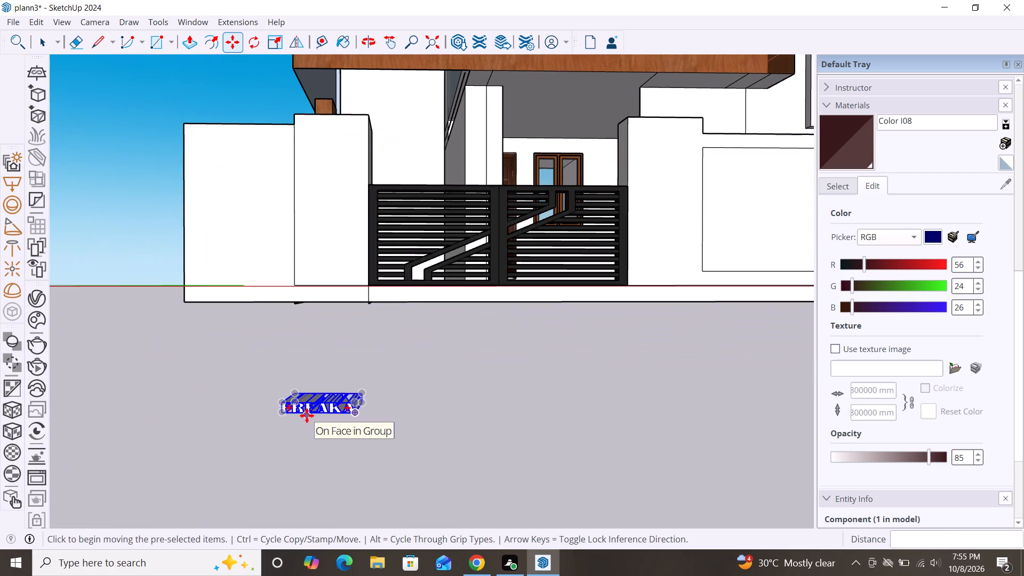
key("space")
left_click(346, 448)
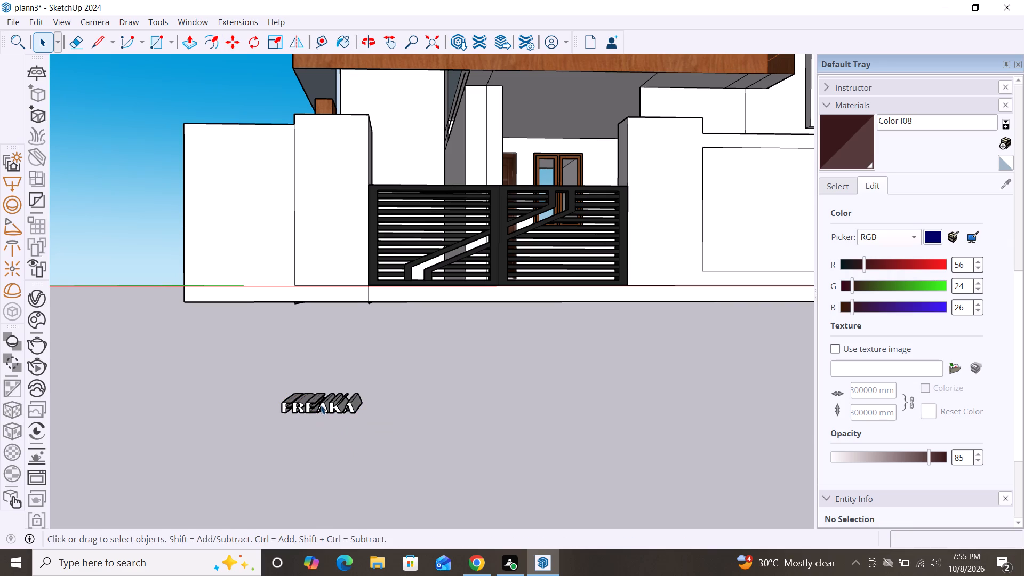
left_click(321, 405)
key("s")
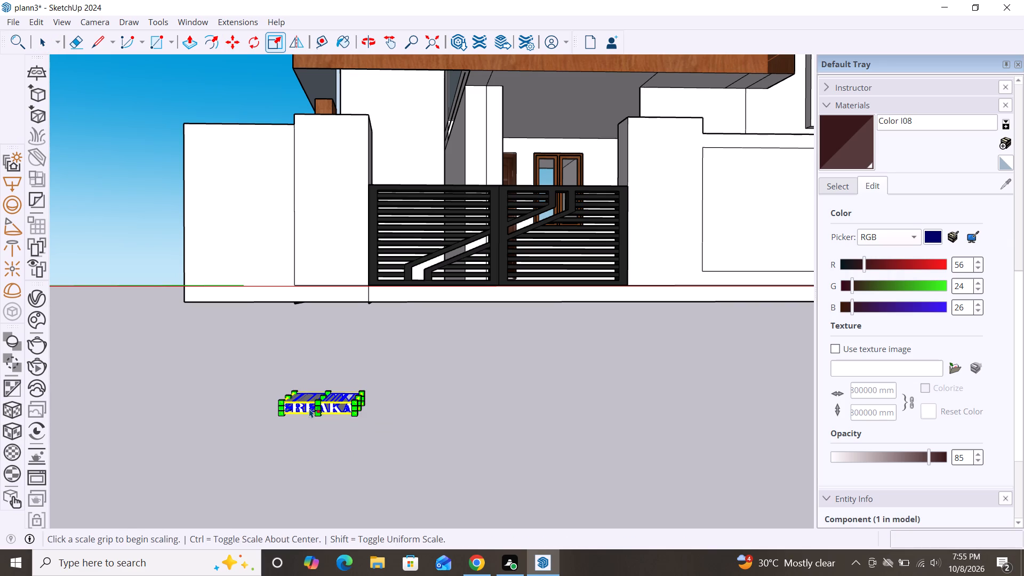
left_click_drag(319, 409, 337, 400)
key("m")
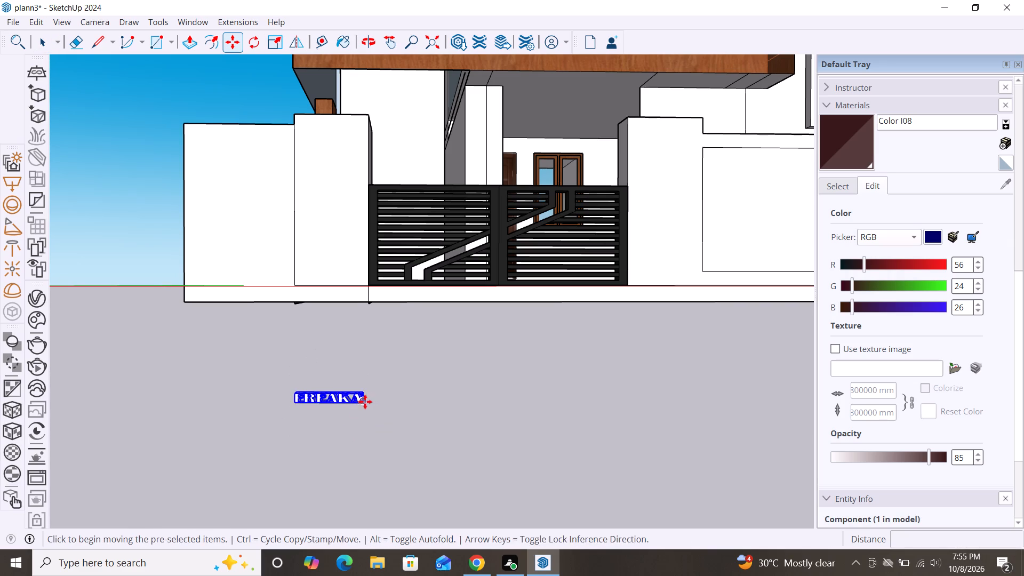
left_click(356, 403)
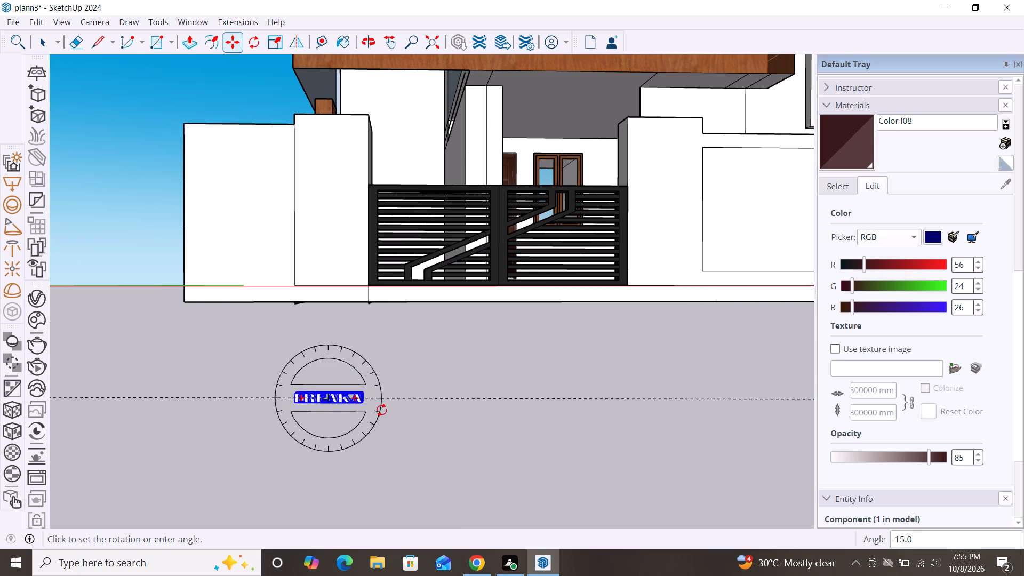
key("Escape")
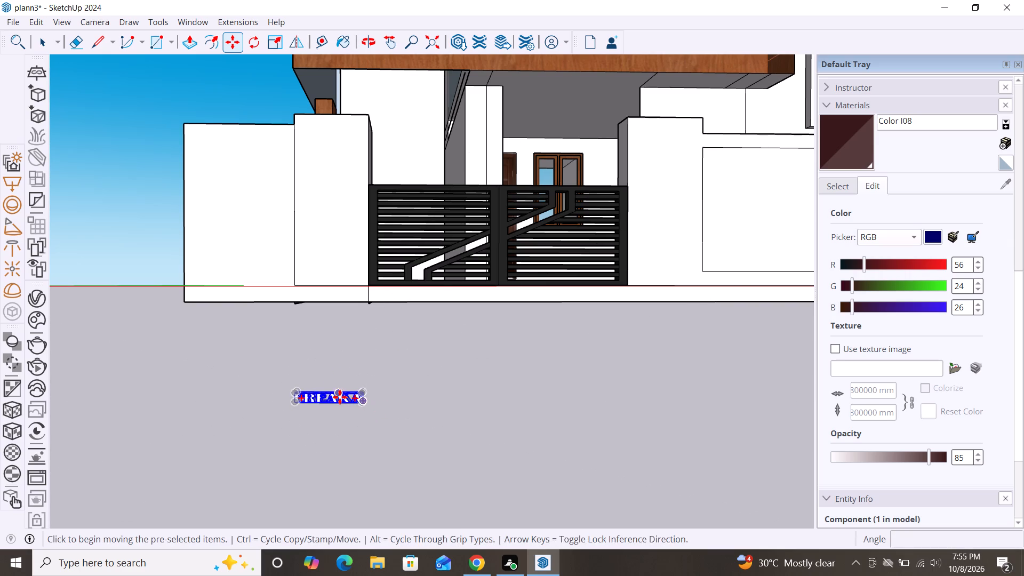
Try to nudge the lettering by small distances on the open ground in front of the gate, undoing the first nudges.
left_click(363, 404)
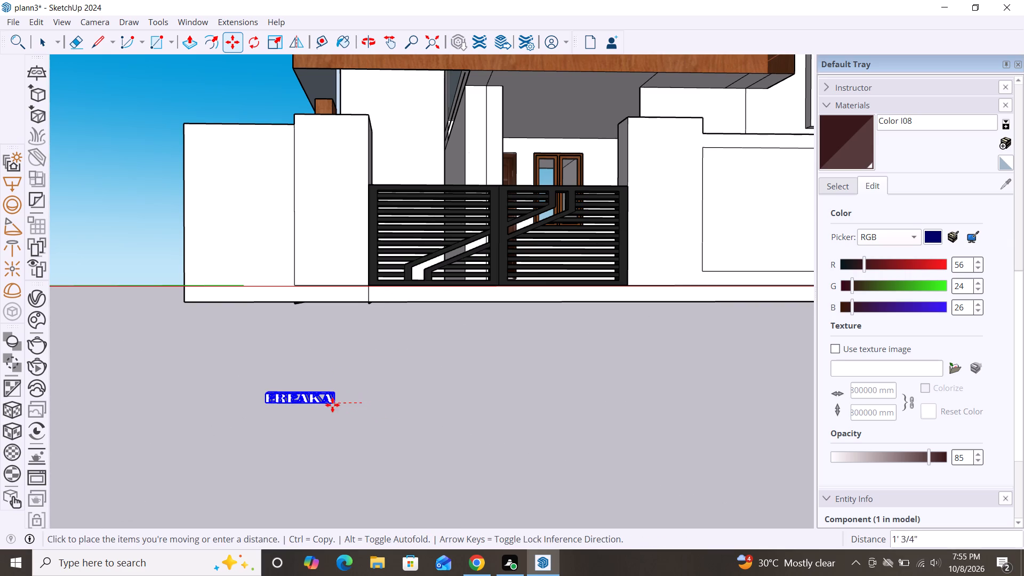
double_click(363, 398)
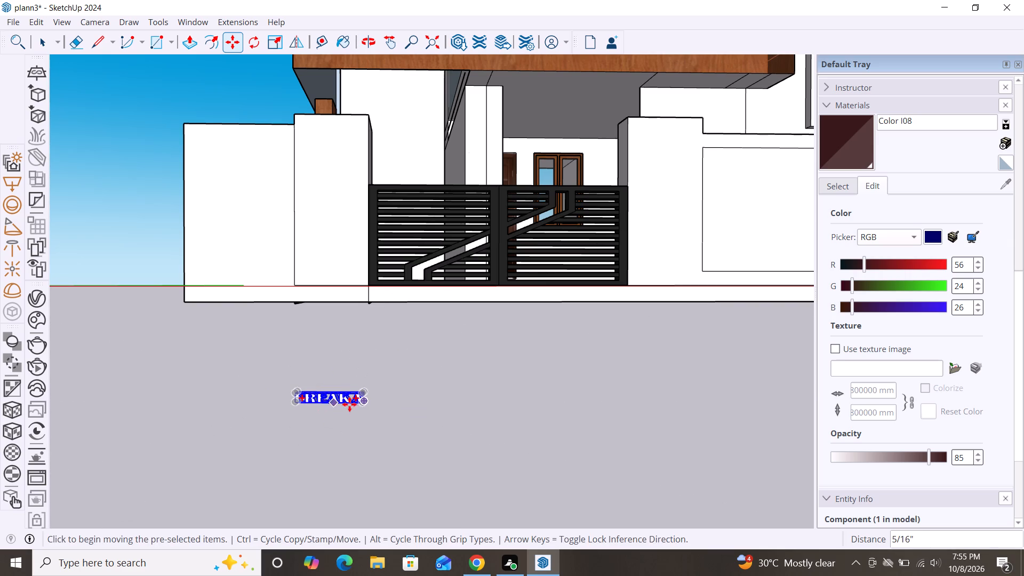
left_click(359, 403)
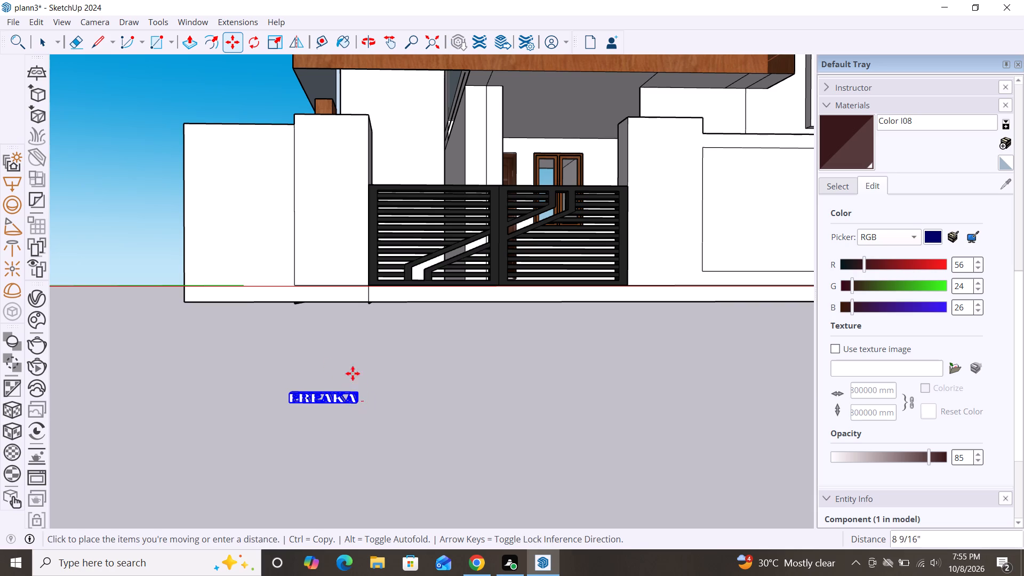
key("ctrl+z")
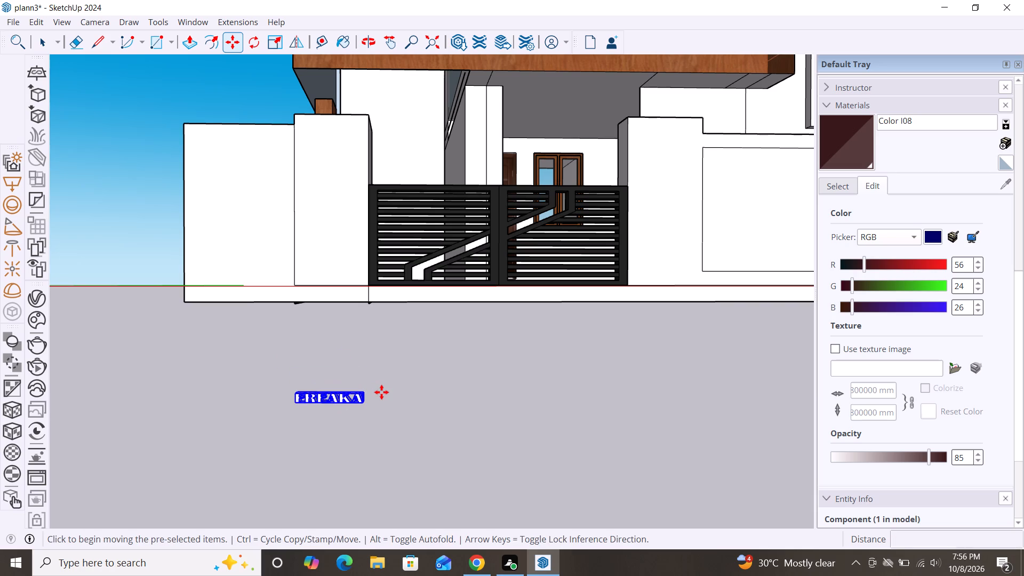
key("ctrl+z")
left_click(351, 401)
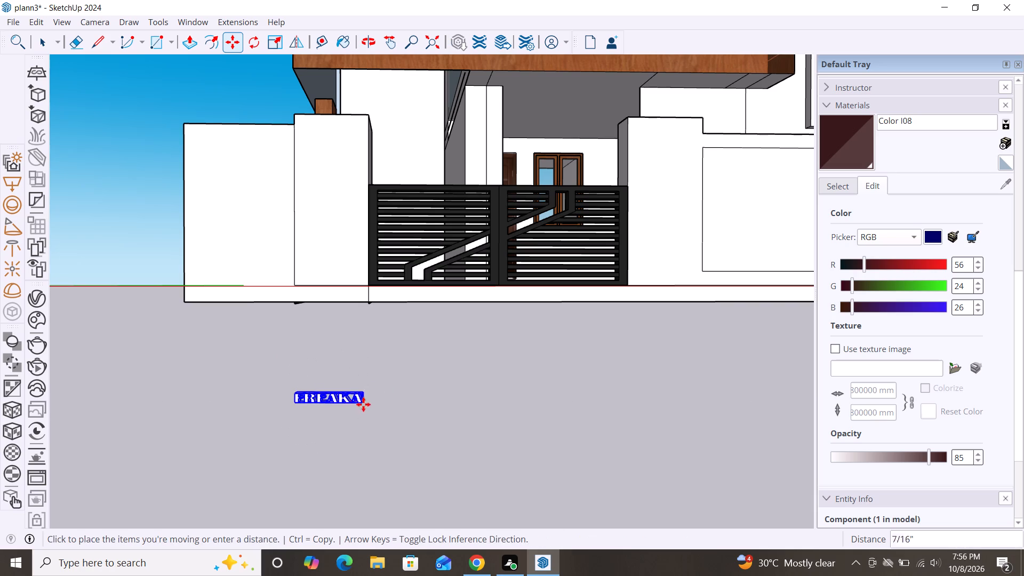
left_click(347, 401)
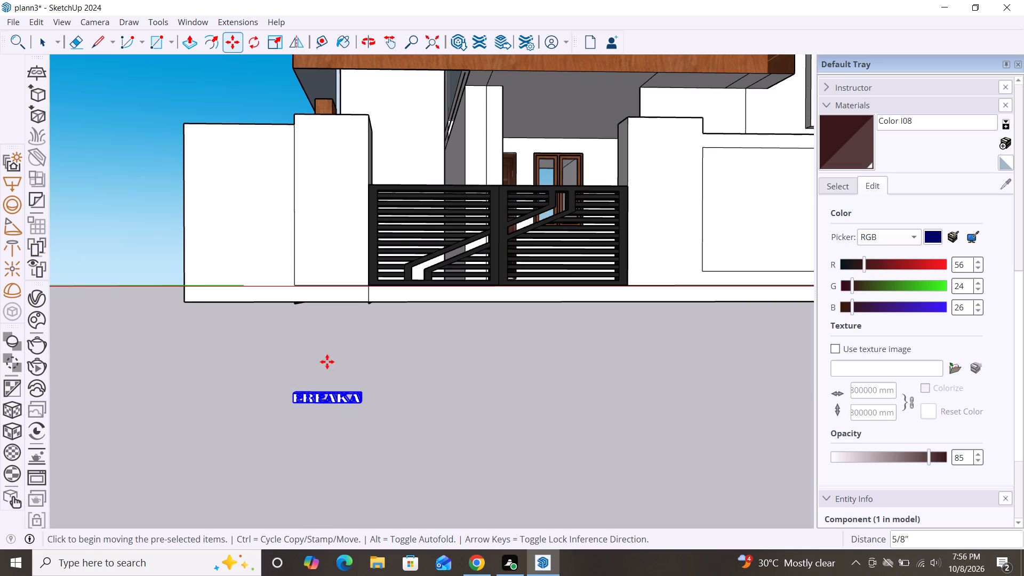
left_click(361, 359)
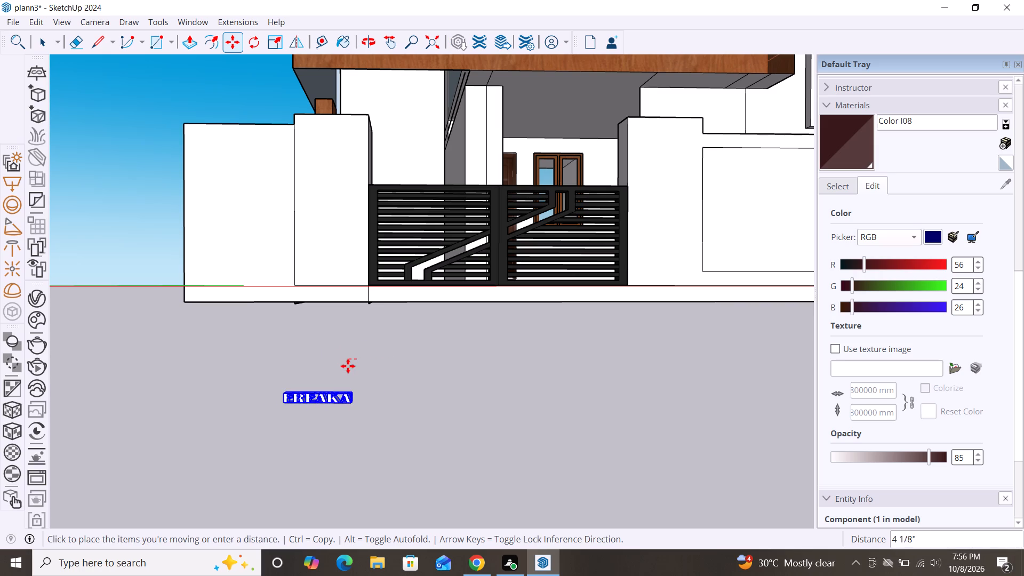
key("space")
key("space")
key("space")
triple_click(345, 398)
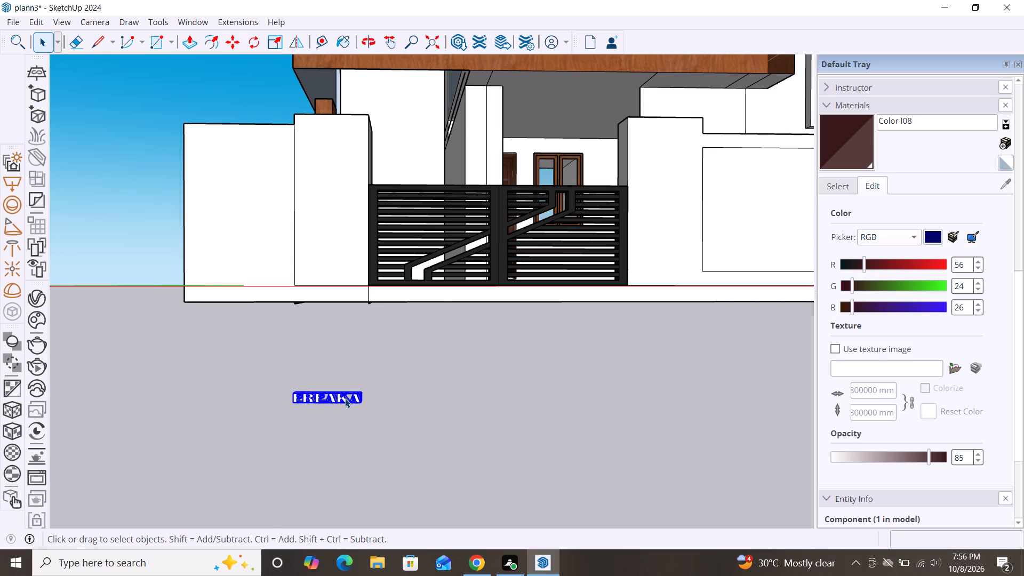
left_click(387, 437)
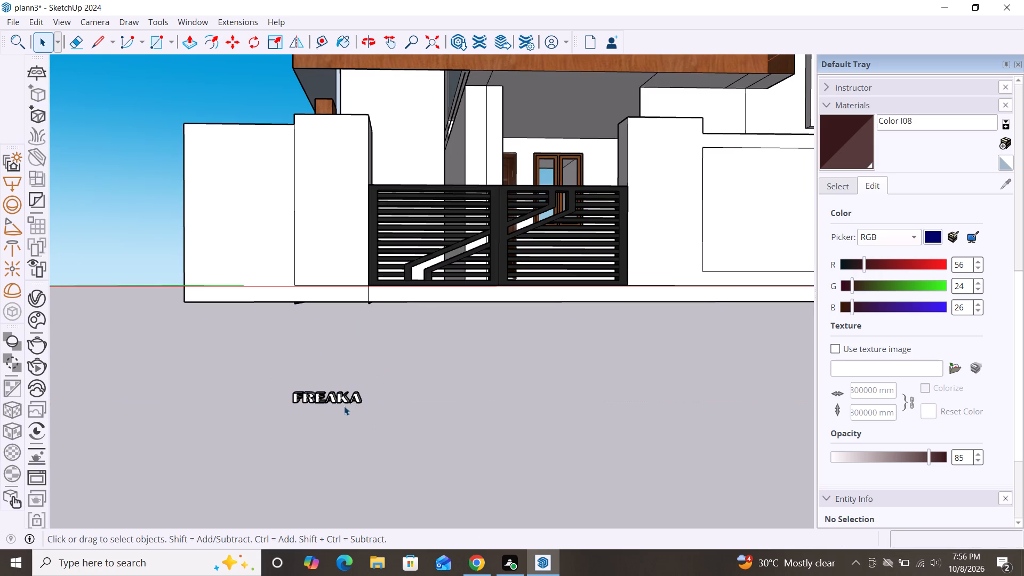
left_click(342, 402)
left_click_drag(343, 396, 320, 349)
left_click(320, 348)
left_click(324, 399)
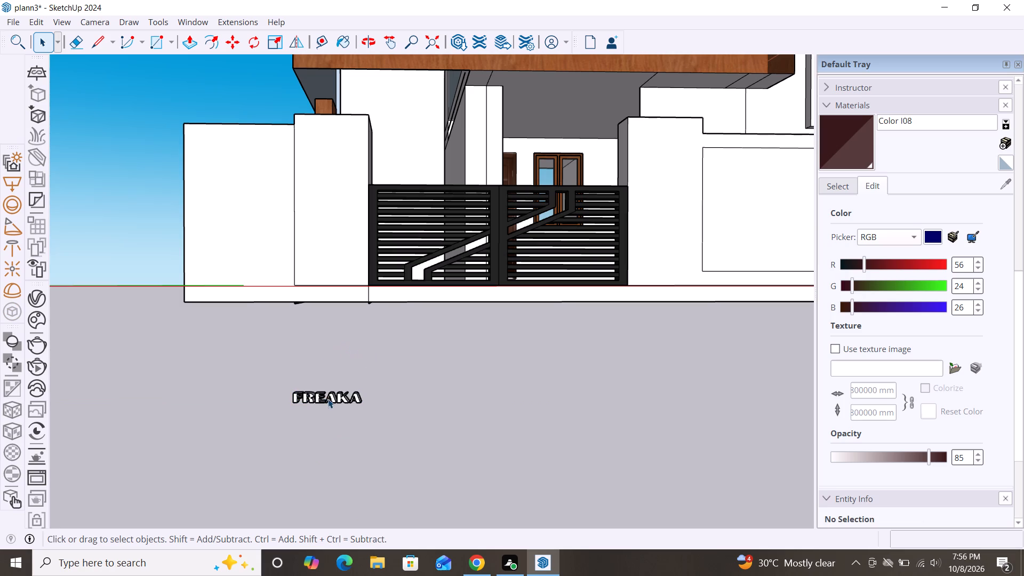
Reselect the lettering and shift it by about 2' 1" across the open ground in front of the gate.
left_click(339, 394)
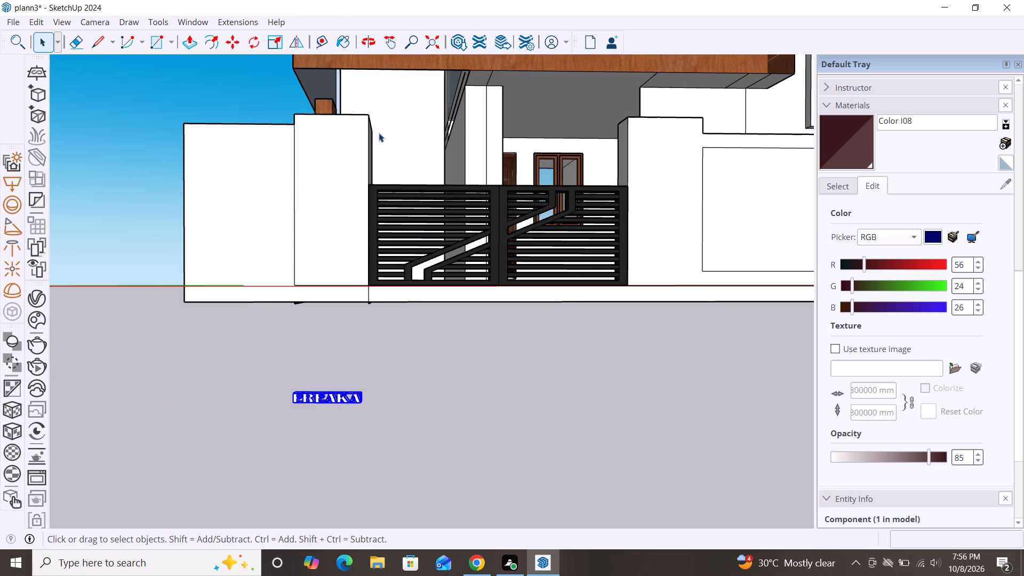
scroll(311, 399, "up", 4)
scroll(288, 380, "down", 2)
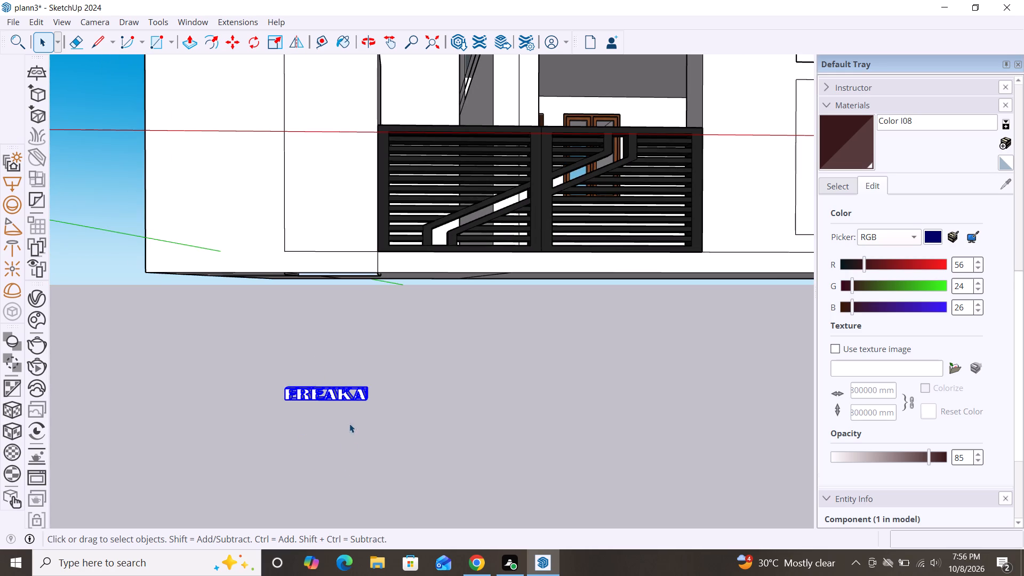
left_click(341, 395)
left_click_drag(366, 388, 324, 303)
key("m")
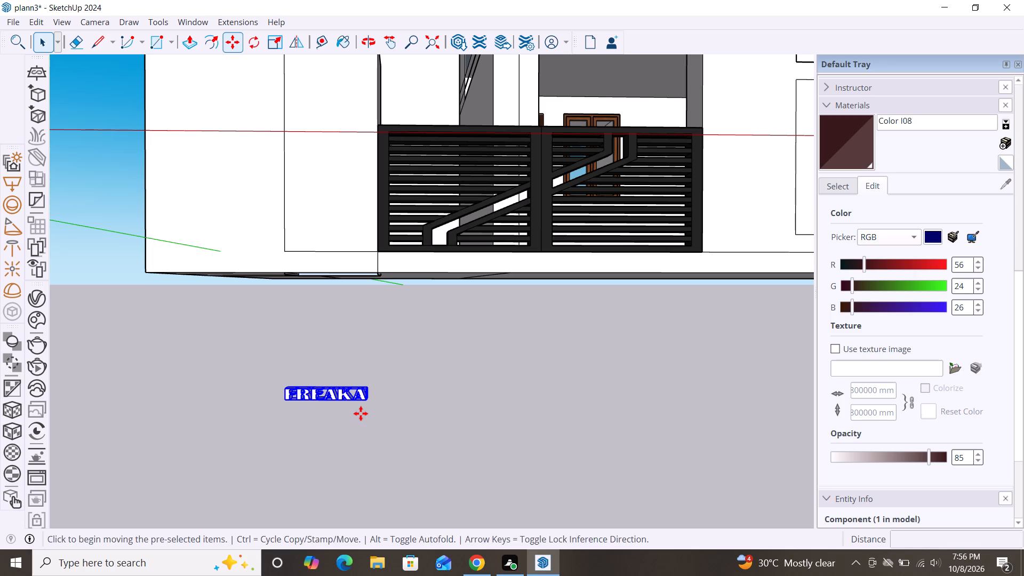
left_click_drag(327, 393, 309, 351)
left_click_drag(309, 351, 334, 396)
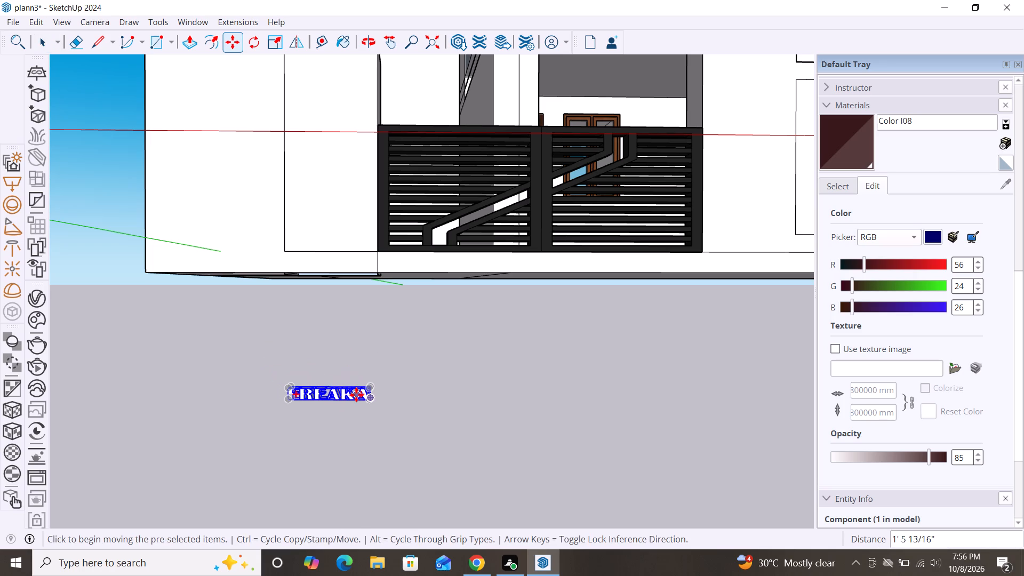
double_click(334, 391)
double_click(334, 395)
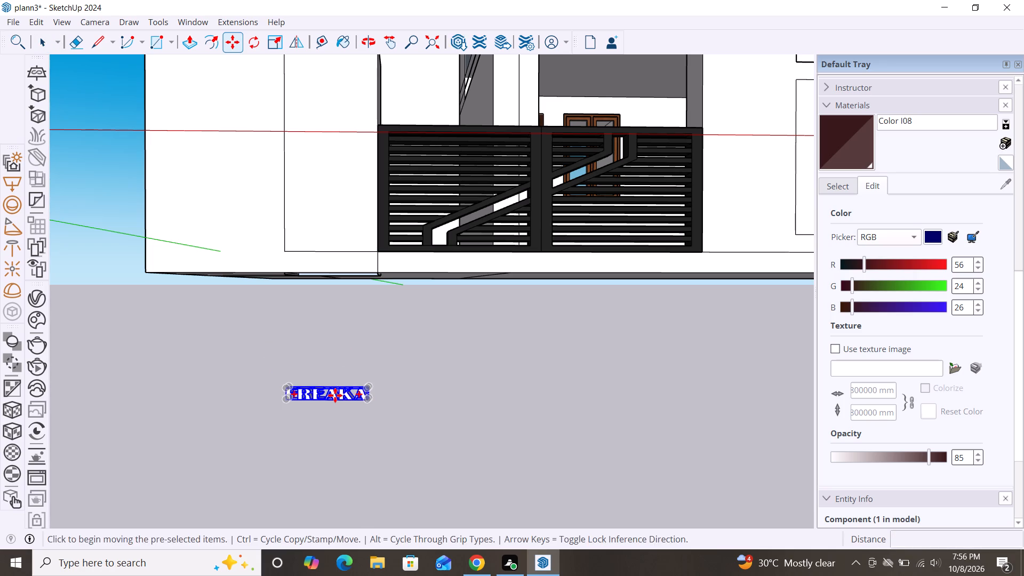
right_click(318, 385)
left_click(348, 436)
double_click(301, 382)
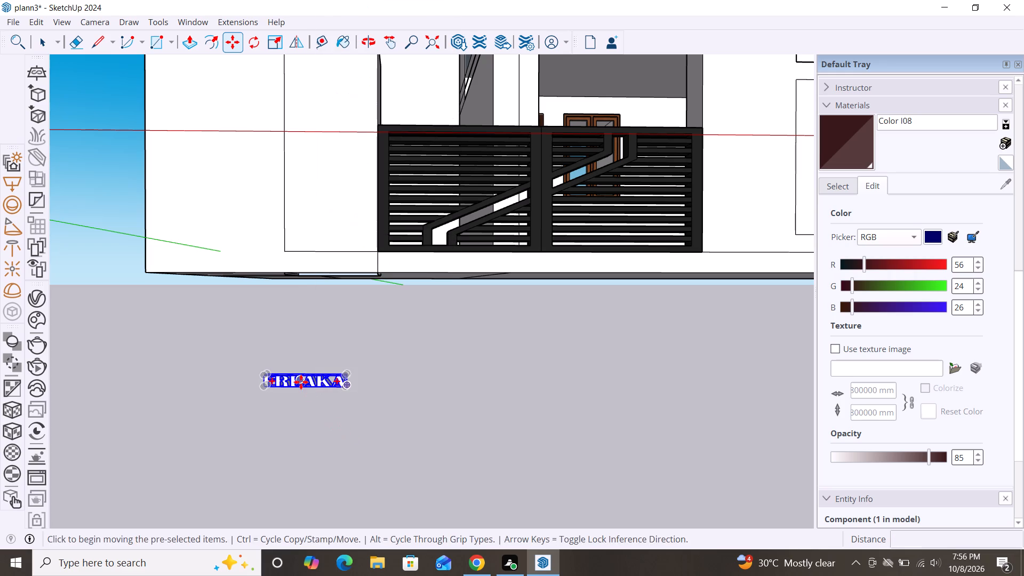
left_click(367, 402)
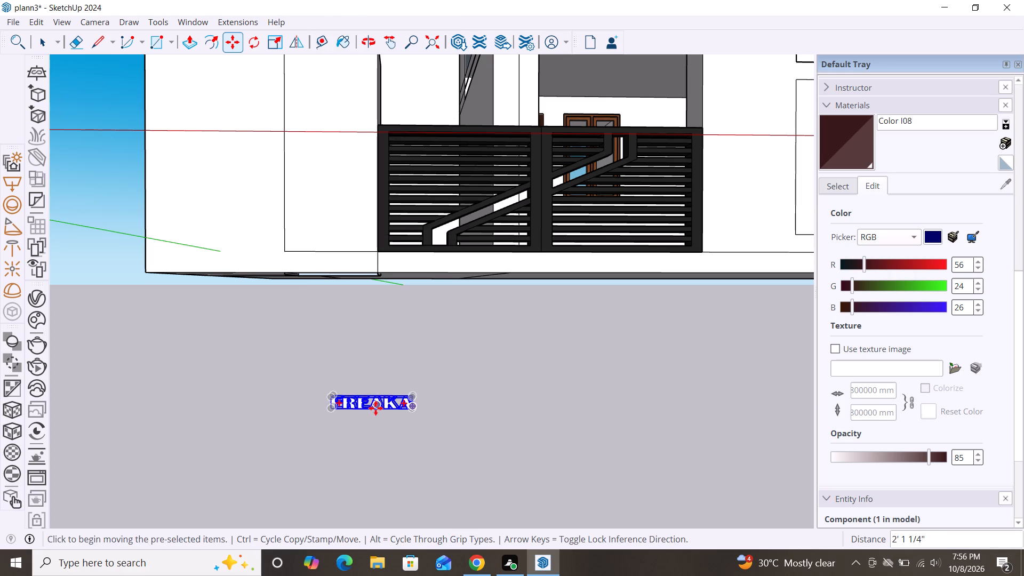
Rotate the lettering parallel to the facade until it stands vertically and reads from bottom to top.
scroll(377, 398, "up", 8)
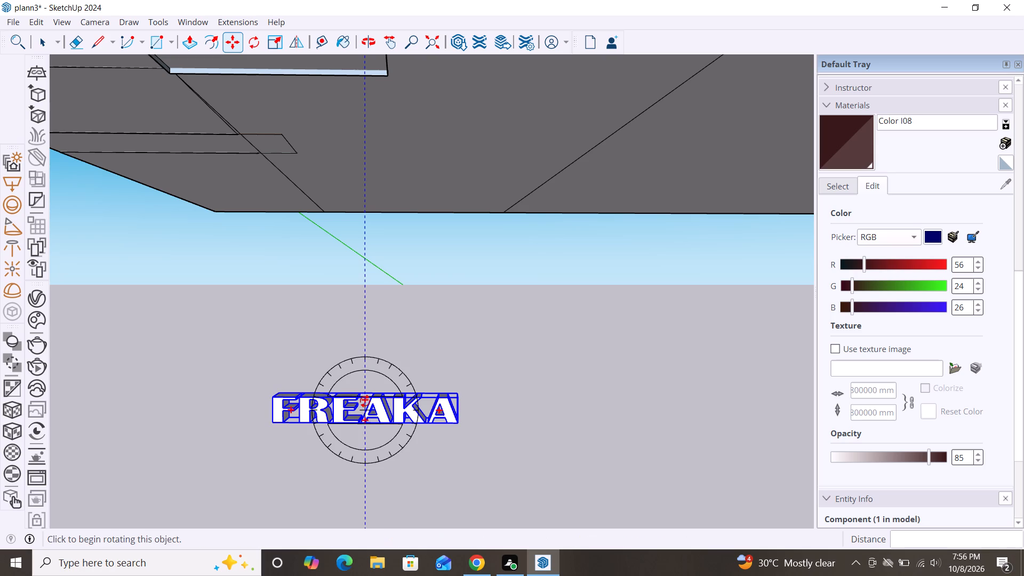
left_click_drag(365, 404, 401, 441)
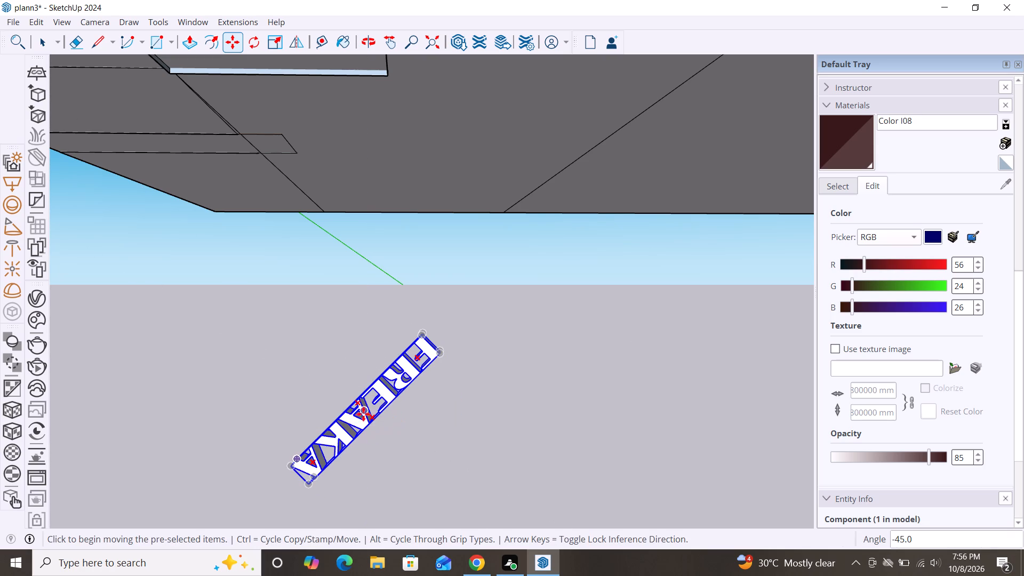
left_click(368, 409)
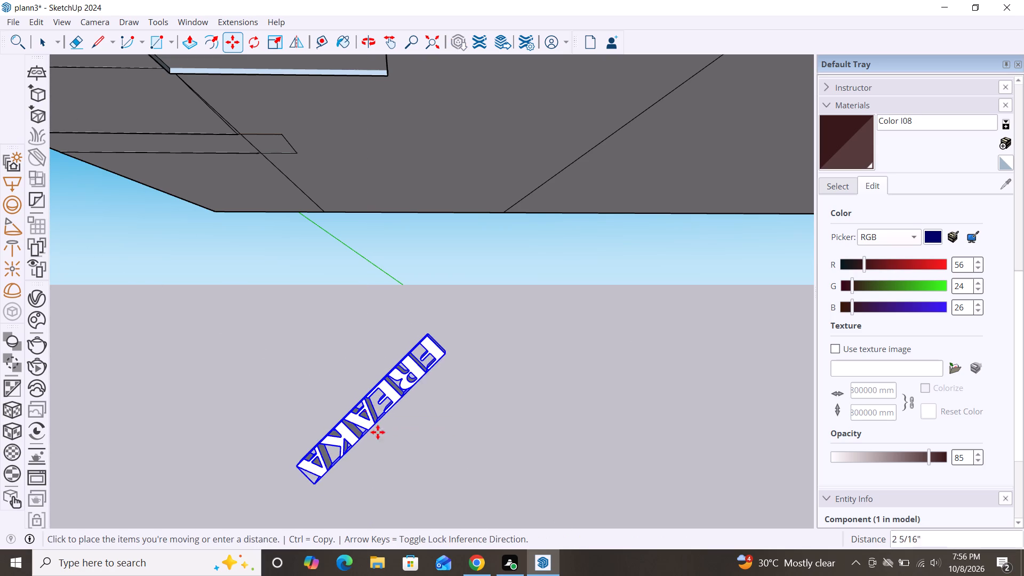
key("Escape")
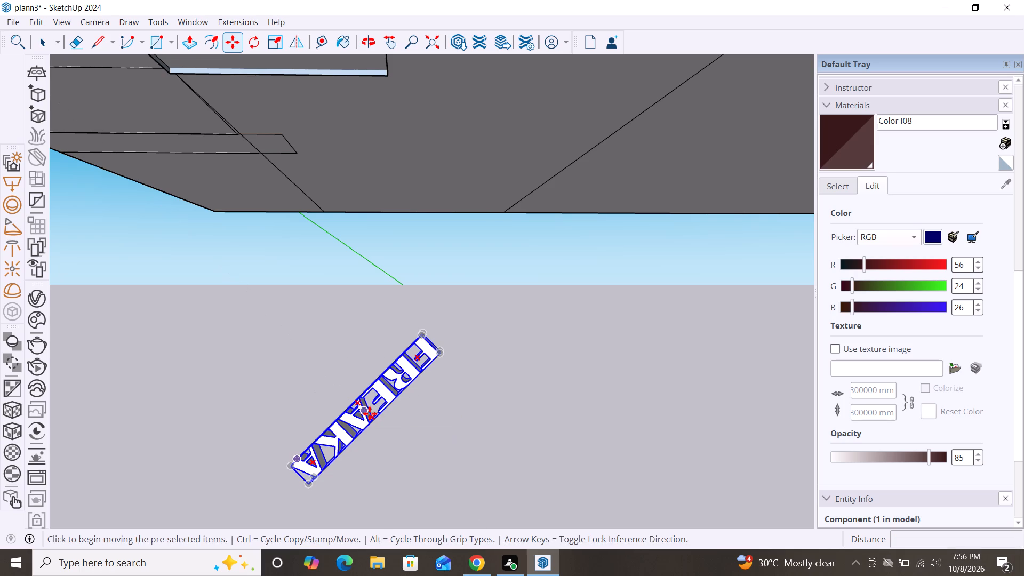
scroll(369, 403, "up", 6)
scroll(369, 403, "down", 1)
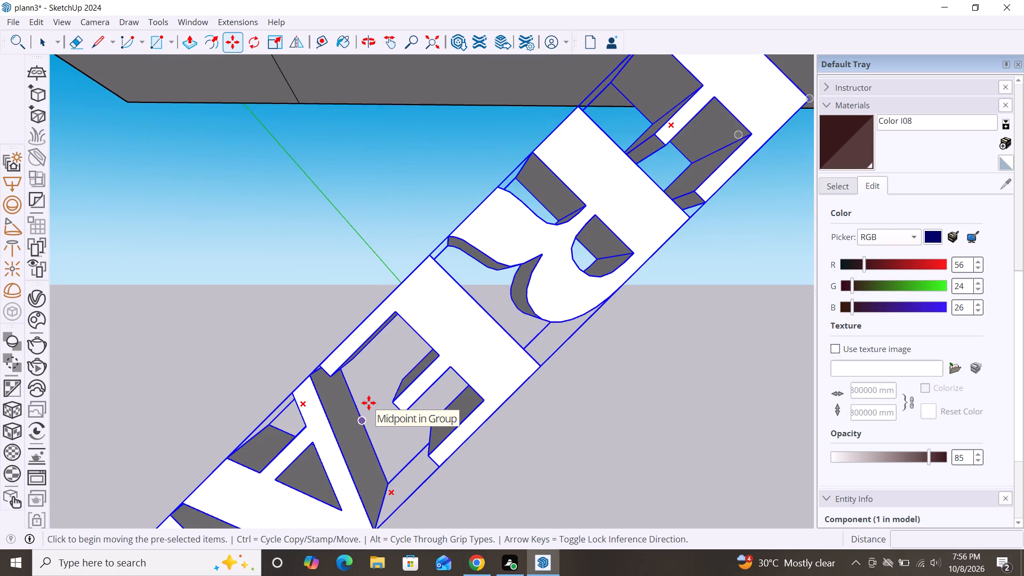
scroll(369, 403, "down", 2)
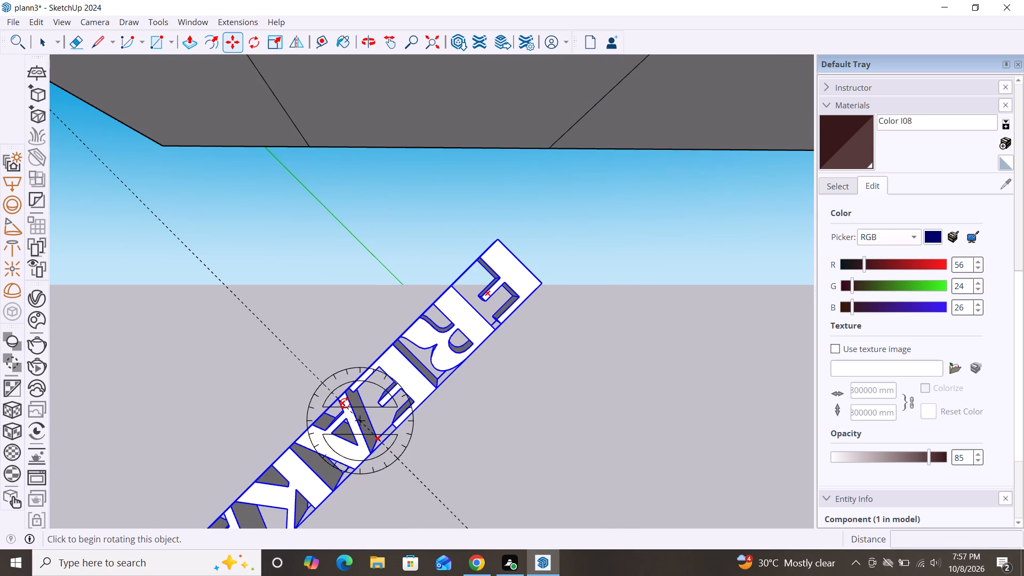
left_click_drag(345, 403, 392, 409)
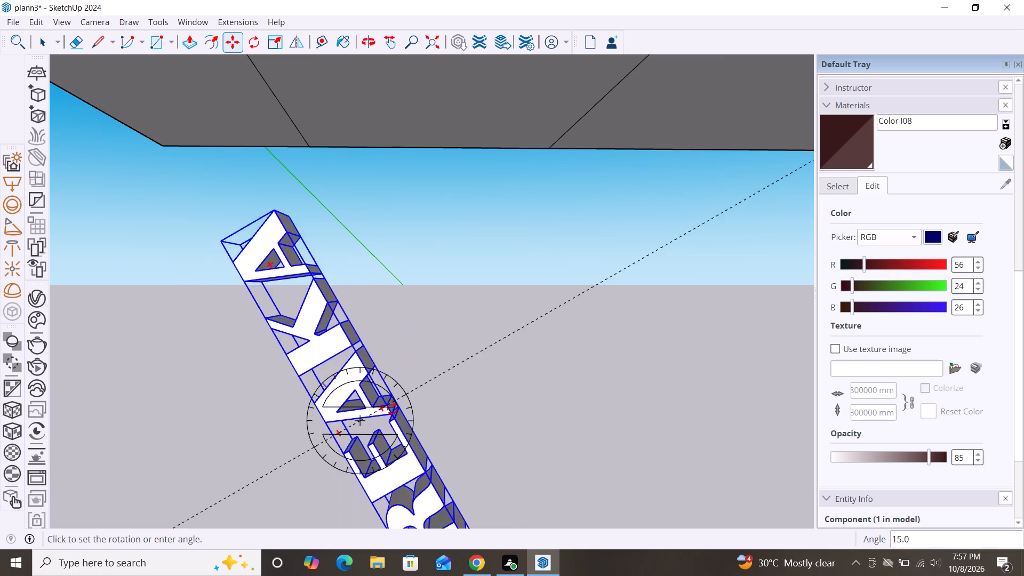
left_click_drag(392, 409, 393, 422)
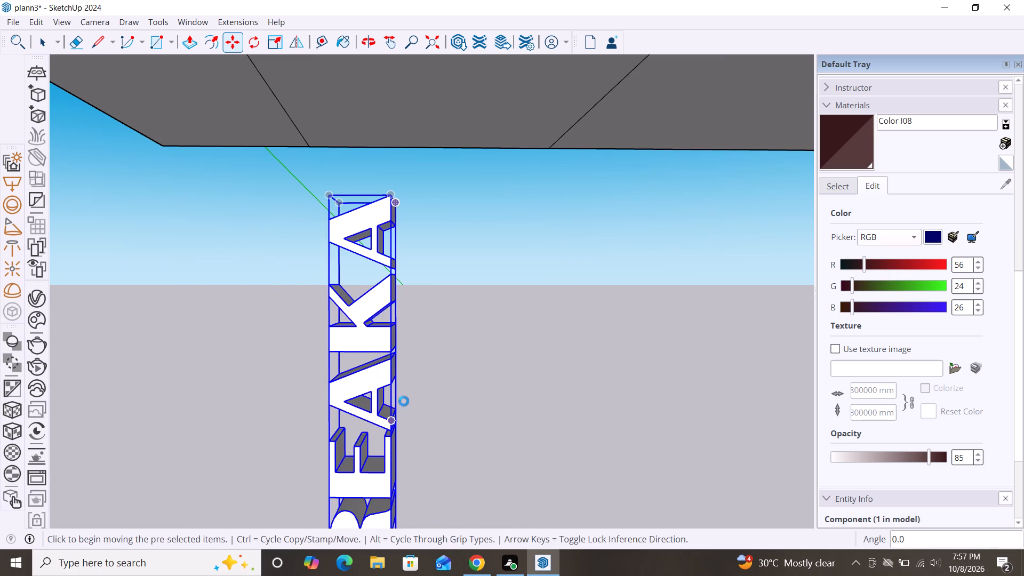
Move the upright lettering about 18' 11" from the ground into the open space beside the upper-floor wood frame.
scroll(414, 362, "down", 12)
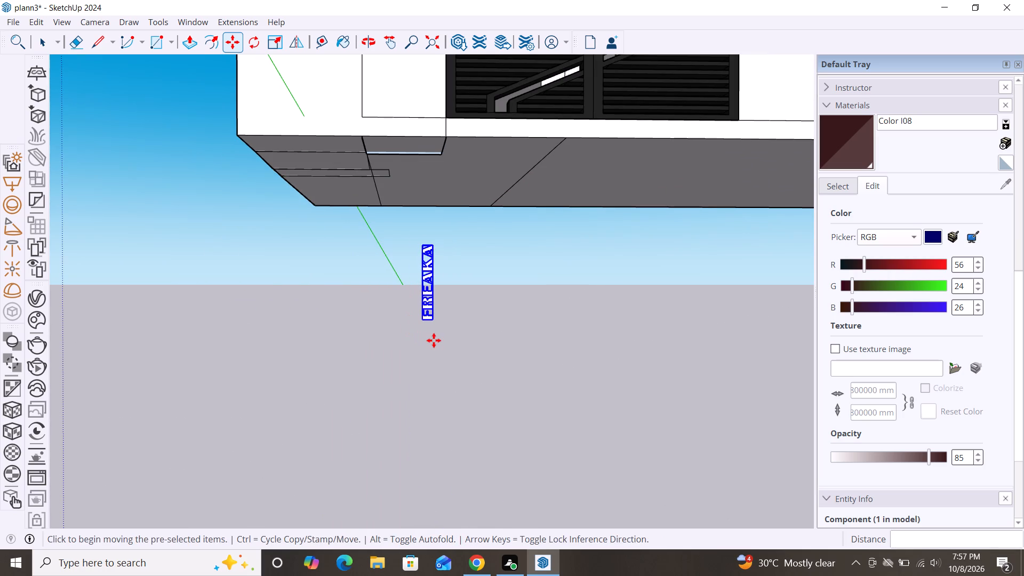
key("m")
left_click_drag(424, 322, 419, 322)
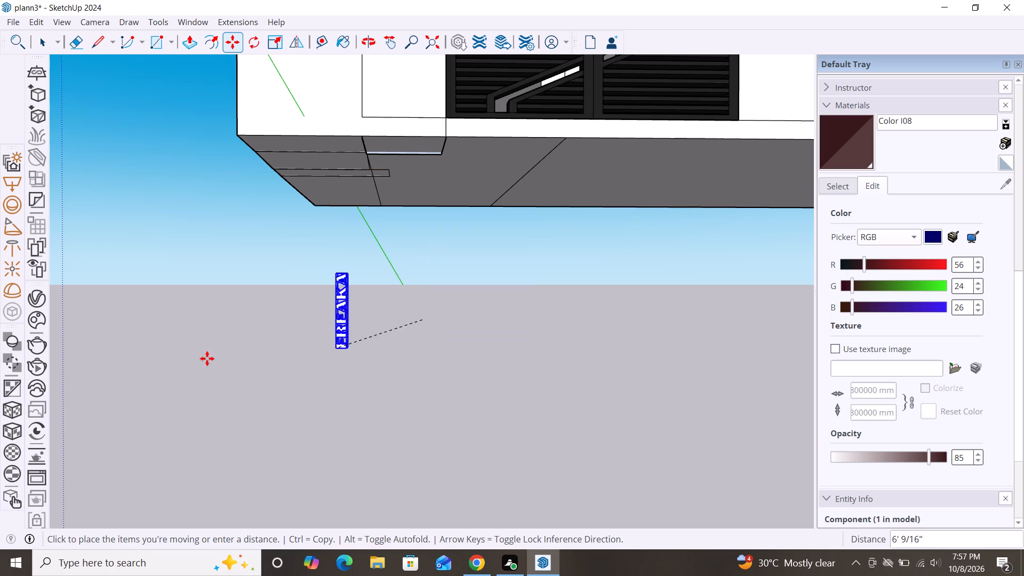
scroll(423, 318, "down", 8)
scroll(465, 233, "down", 3)
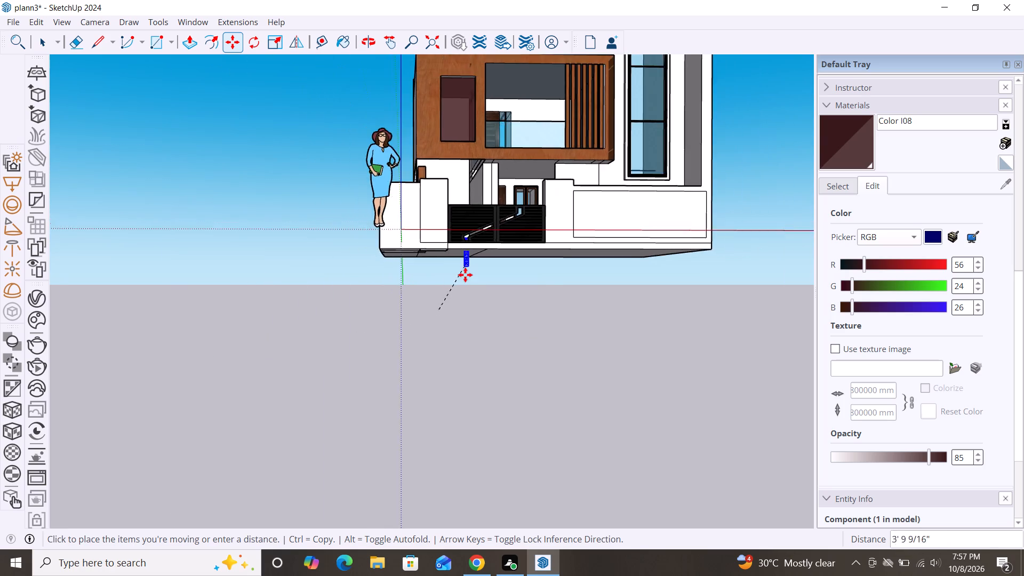
scroll(464, 277, "down", 3)
scroll(464, 156, "up", 6)
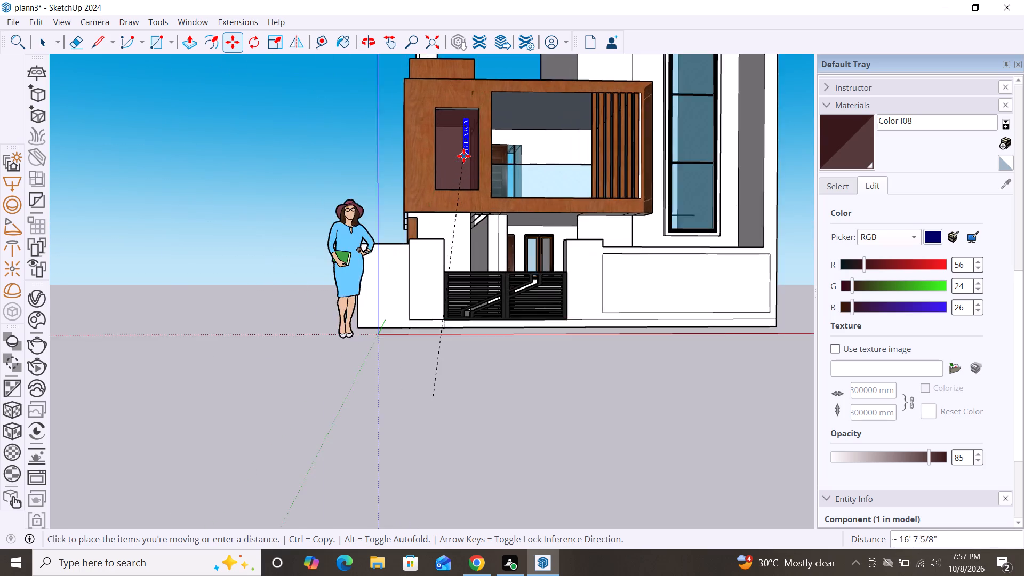
scroll(463, 156, "up", 6)
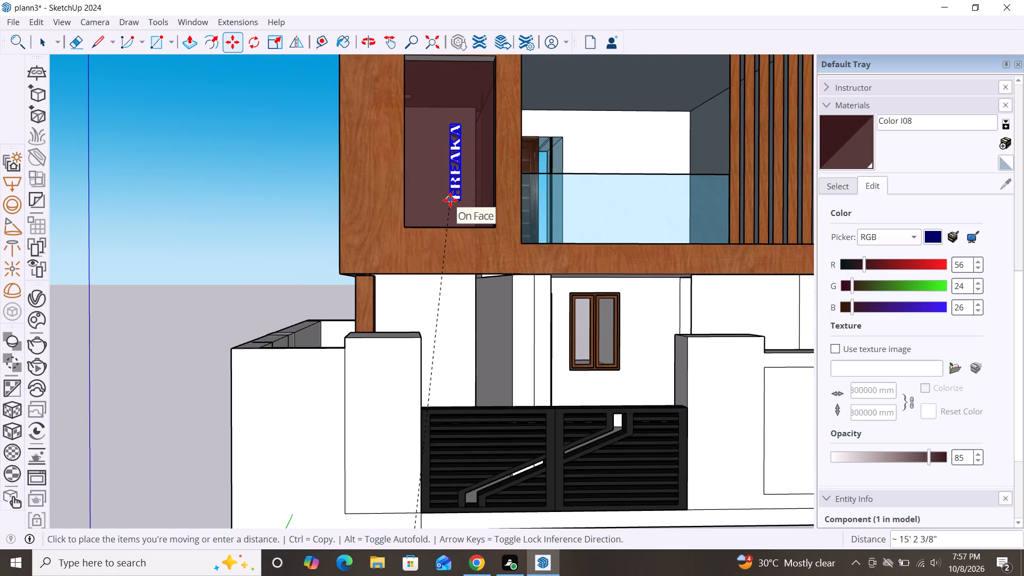
scroll(450, 200, "down", 6)
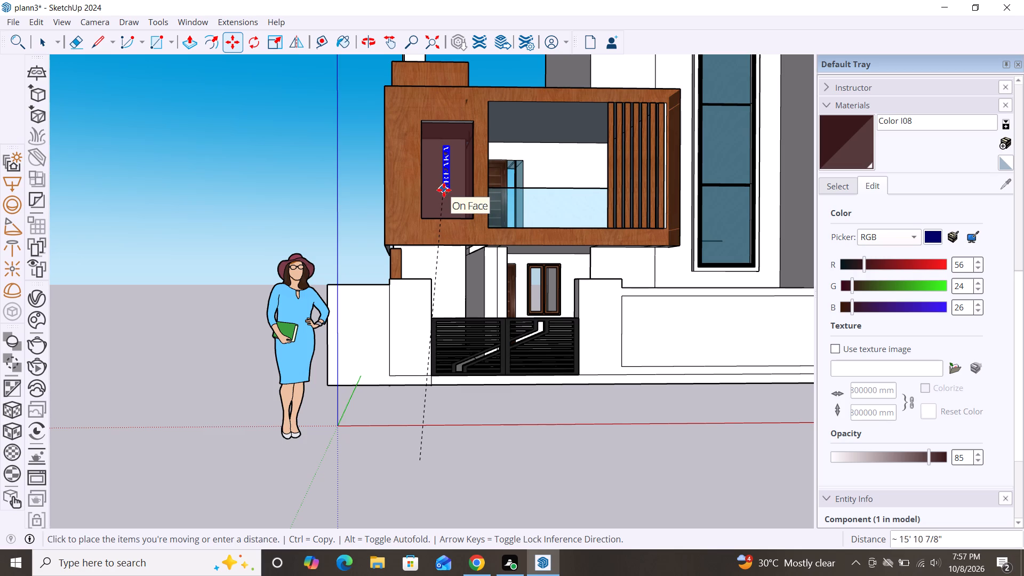
double_click(241, 191)
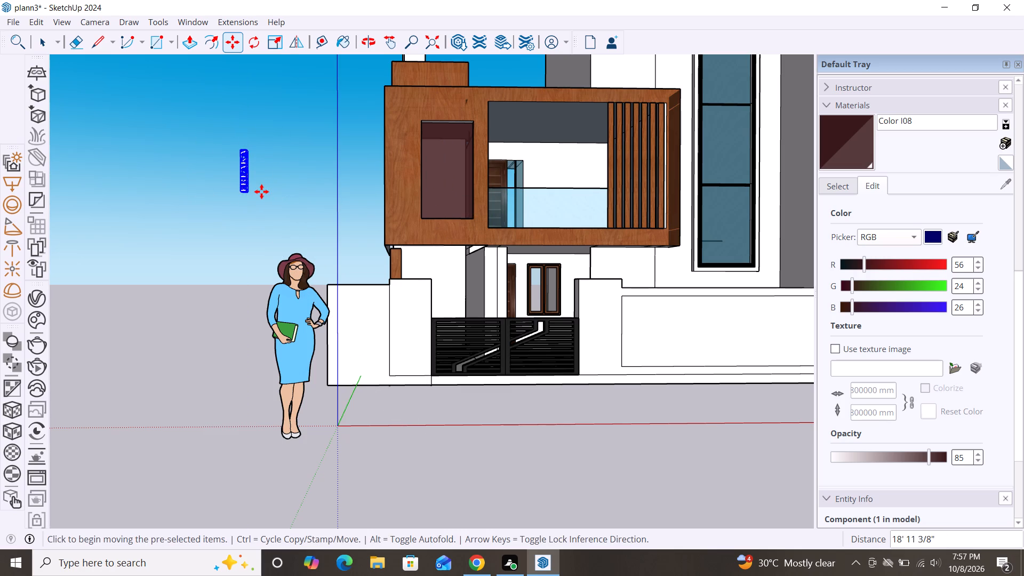
Scale the lettering about its opposite point by about -0.11 along green and 2.00 along blue.
key("s")
scroll(250, 176, "up", 11)
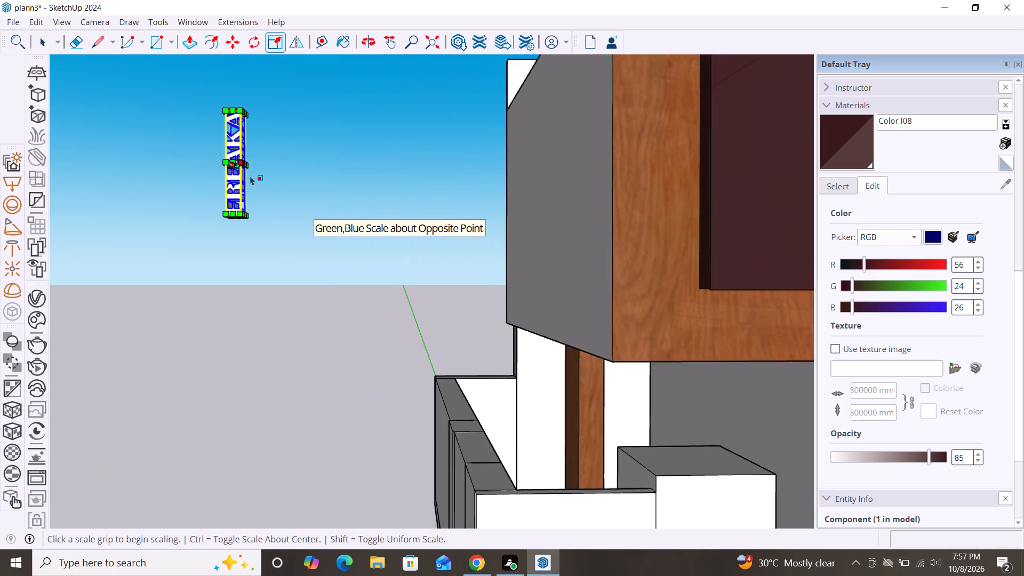
scroll(250, 176, "up", 1)
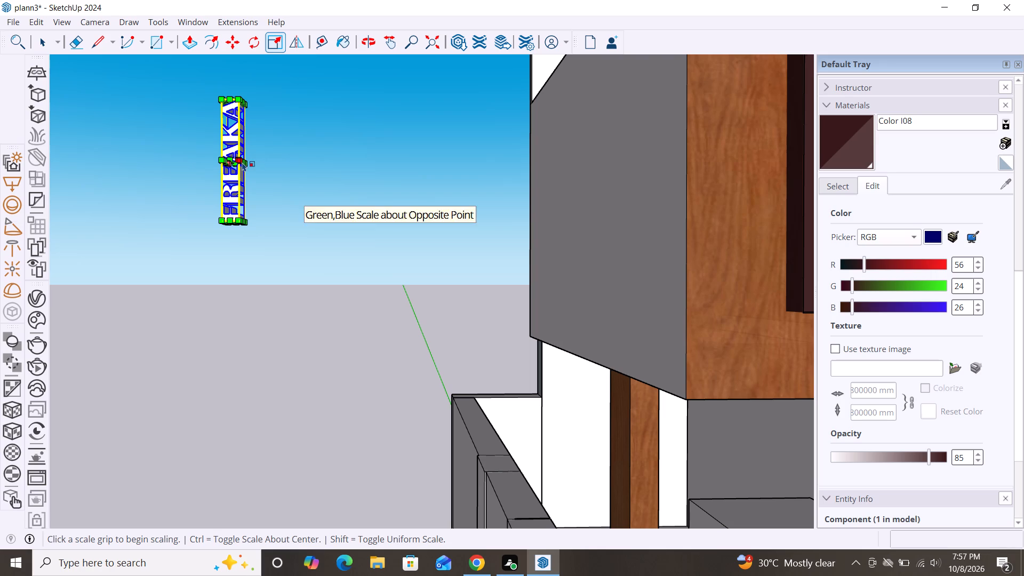
left_click_drag(239, 162, 260, 164)
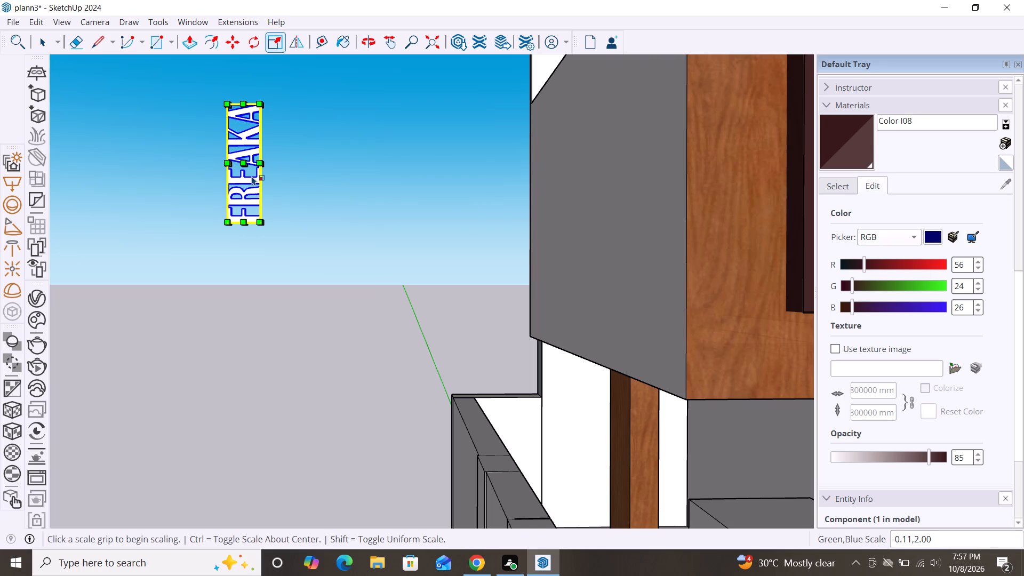
Move the lettering onto the bottom edge of the dark brown window in the upper-floor wood frame.
key("m")
left_click(262, 220)
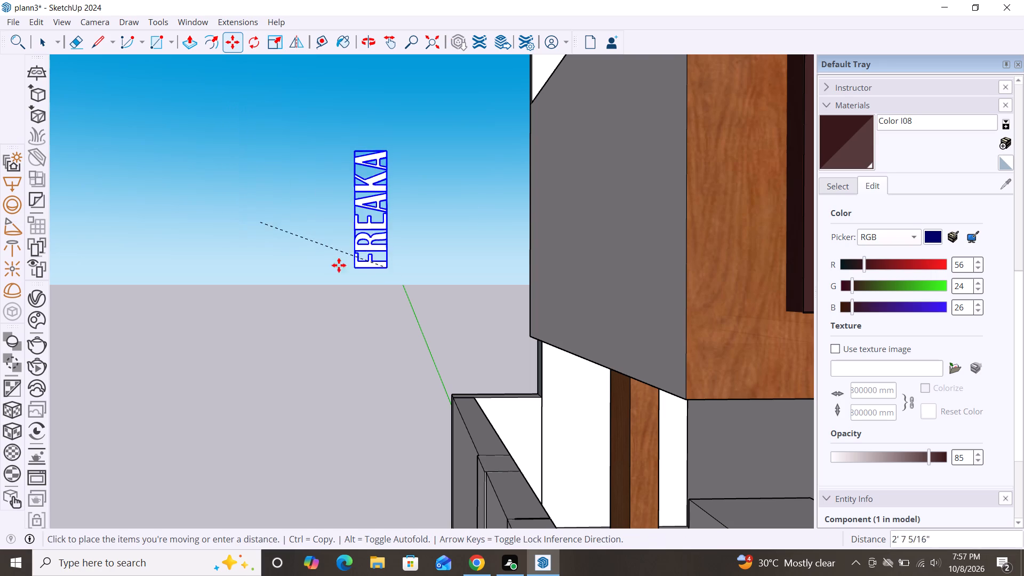
scroll(274, 263, "down", 7)
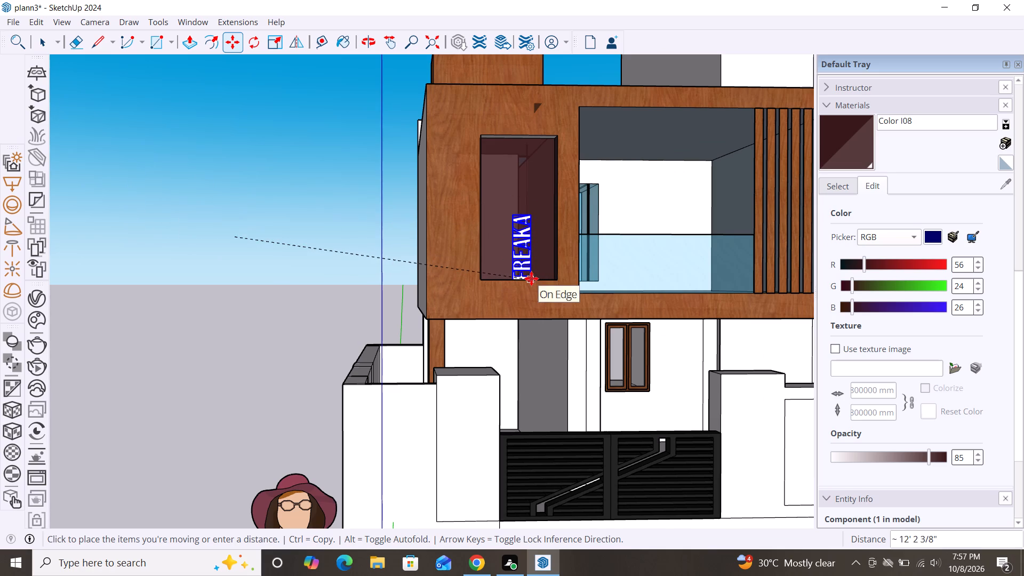
left_click(531, 278)
Stretch the lettering upward from its base along the red and green axes so it spans most of the window's height.
scroll(551, 257, "up", 11)
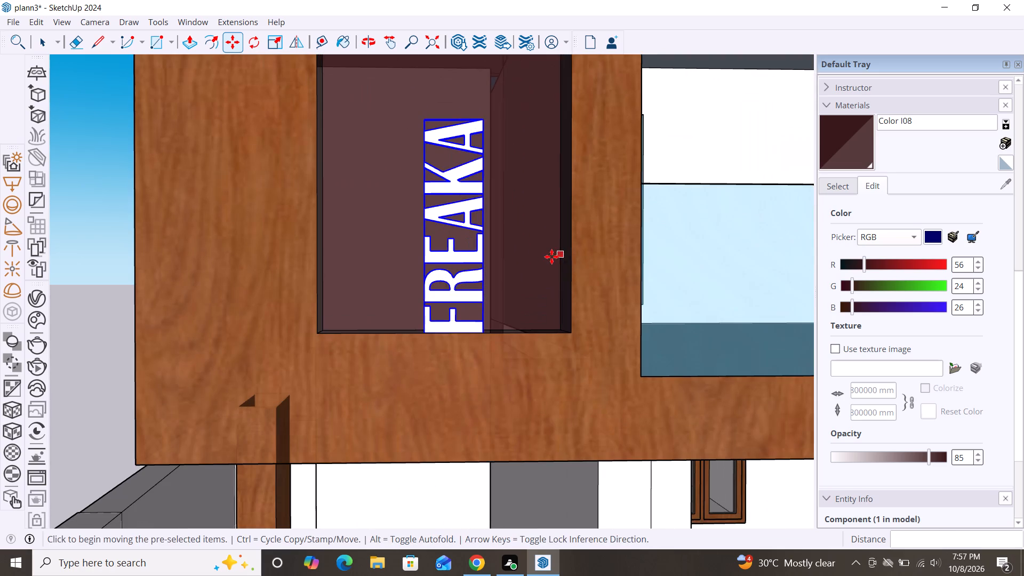
scroll(485, 252, "down", 8)
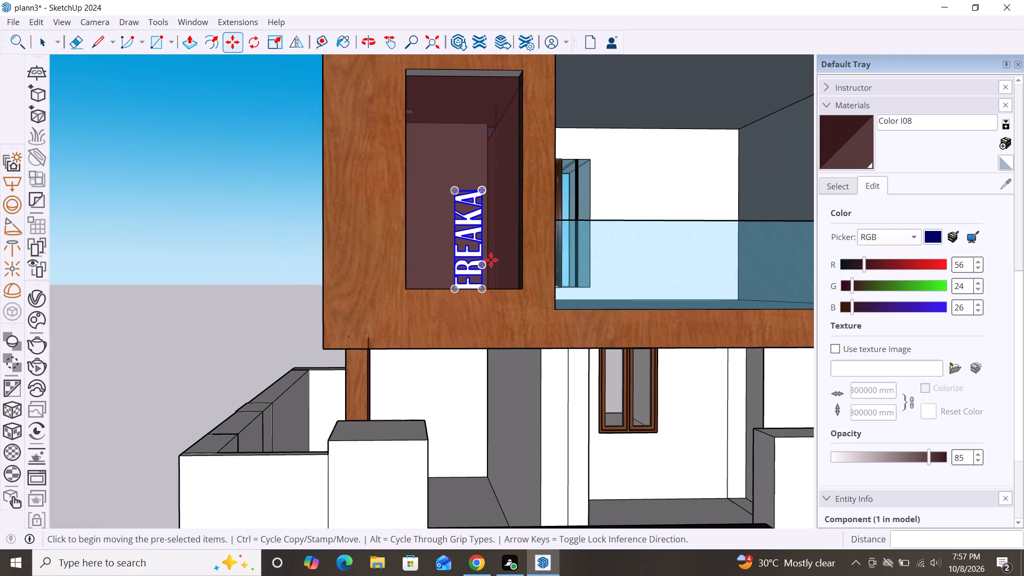
key("s")
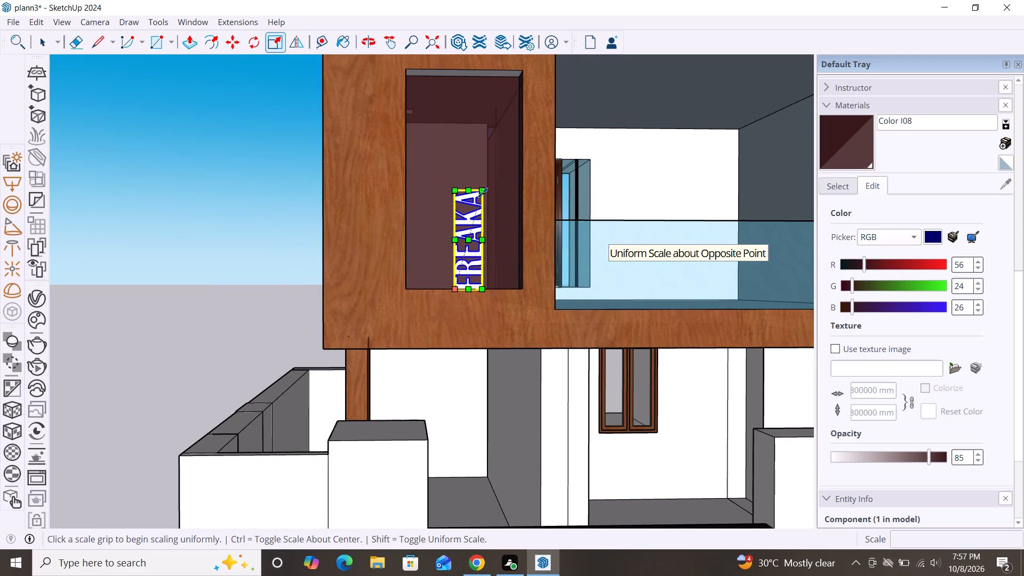
left_click_drag(466, 187, 470, 149)
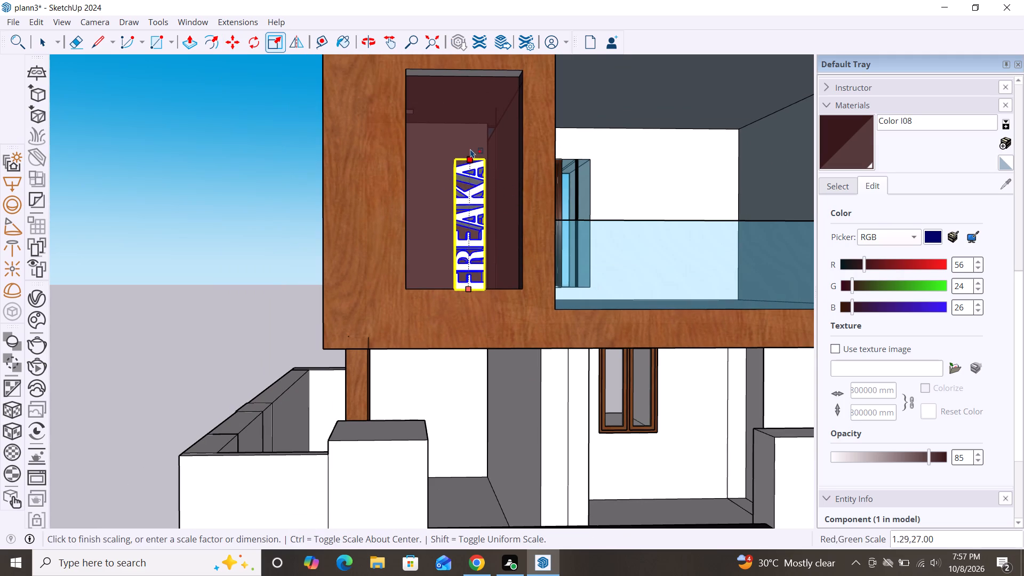
left_click_drag(470, 149, 471, 103)
Scale the lettering's depth by about -0.38 along the green axis and deselect it.
left_click_drag(476, 197, 476, 198)
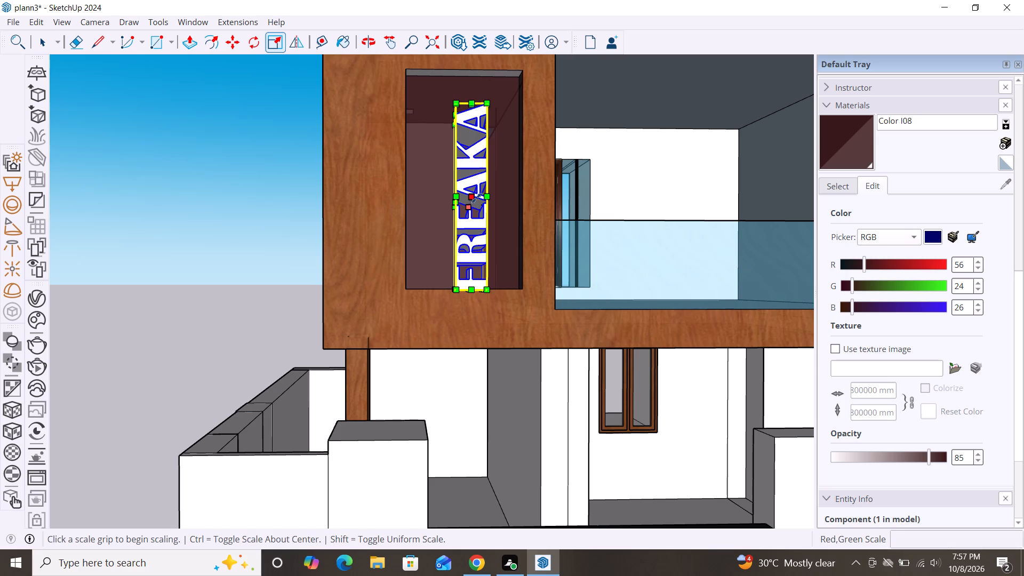
left_click_drag(476, 198, 483, 224)
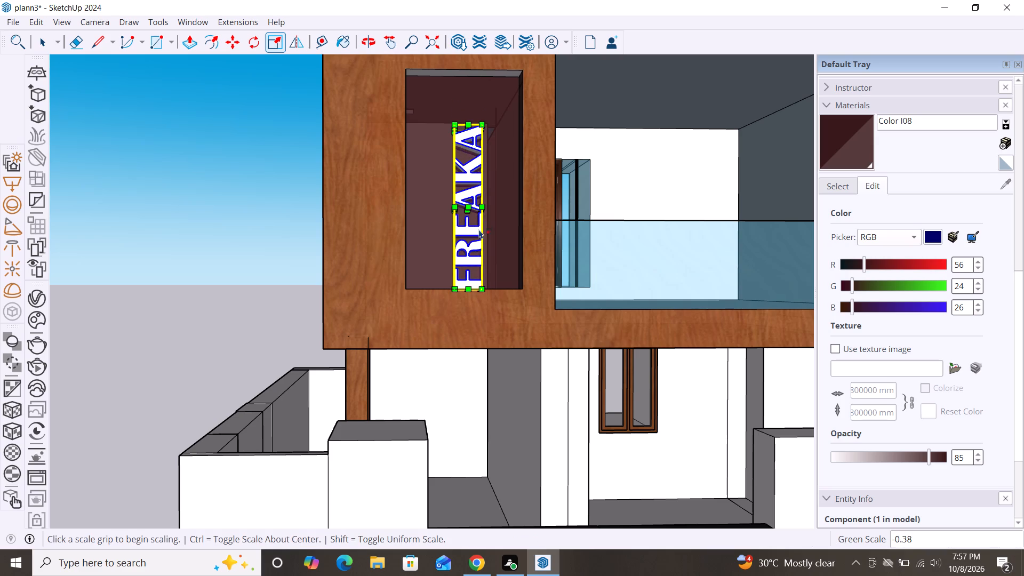
left_click(174, 217)
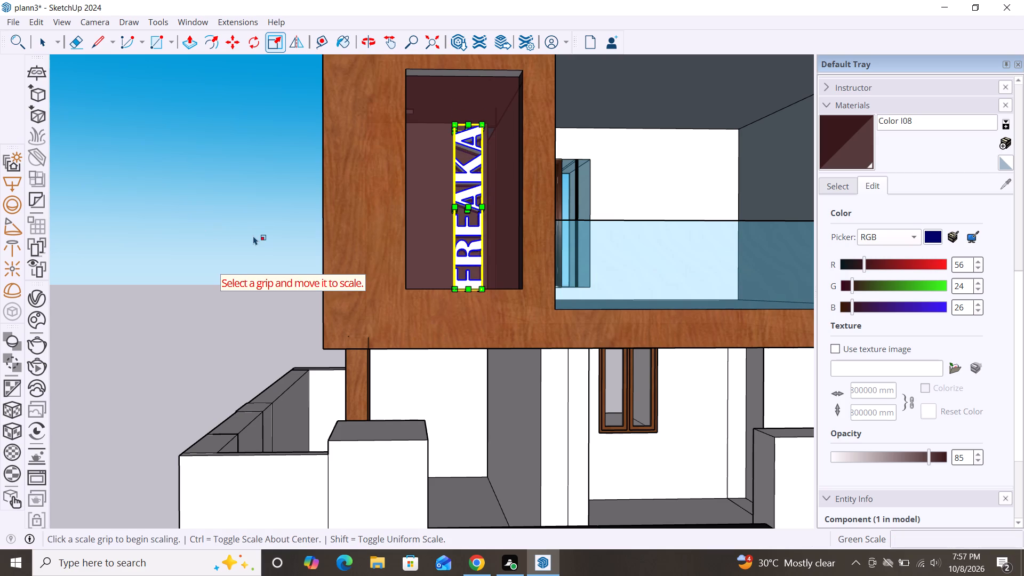
key("space")
left_click(201, 231)
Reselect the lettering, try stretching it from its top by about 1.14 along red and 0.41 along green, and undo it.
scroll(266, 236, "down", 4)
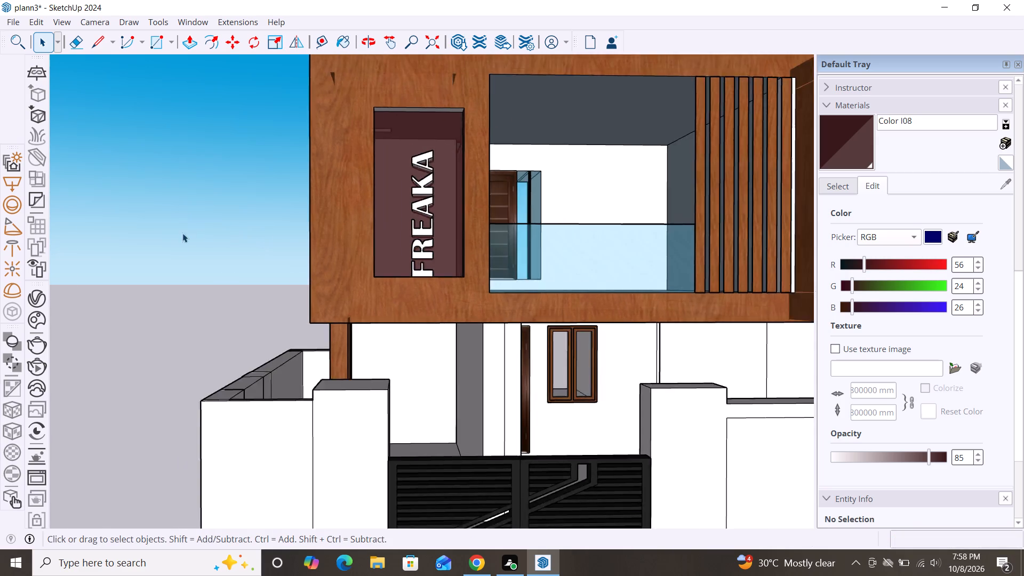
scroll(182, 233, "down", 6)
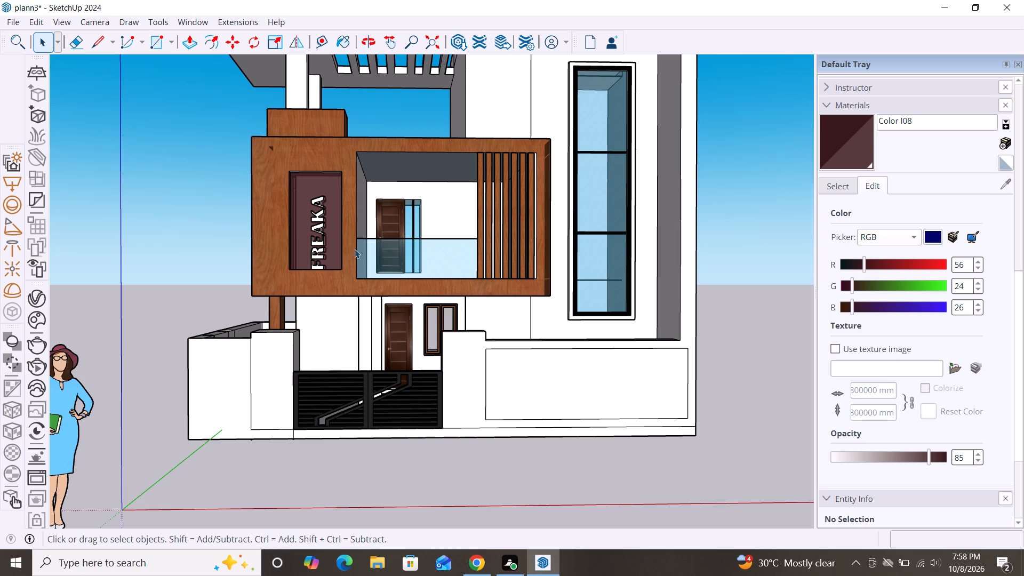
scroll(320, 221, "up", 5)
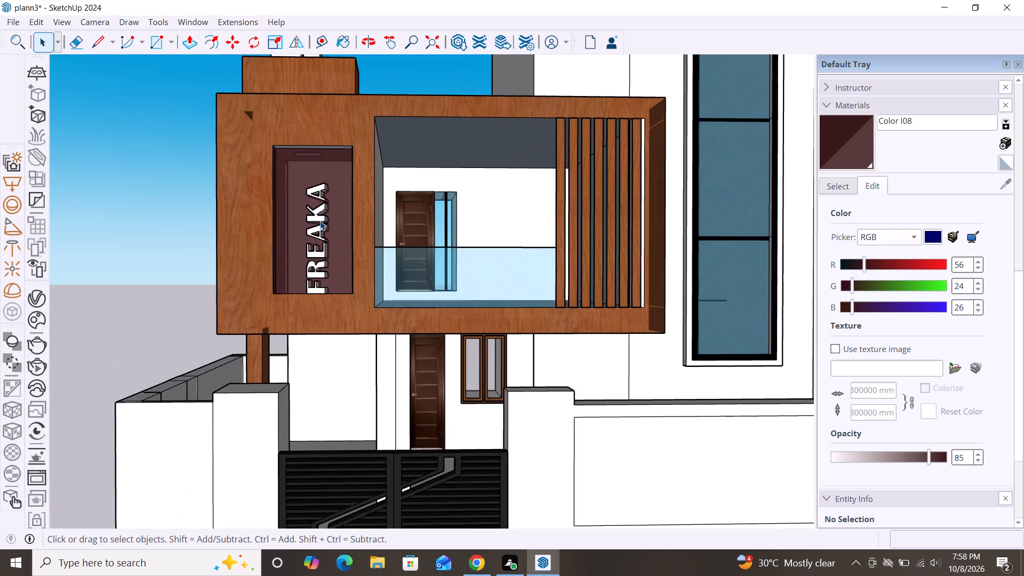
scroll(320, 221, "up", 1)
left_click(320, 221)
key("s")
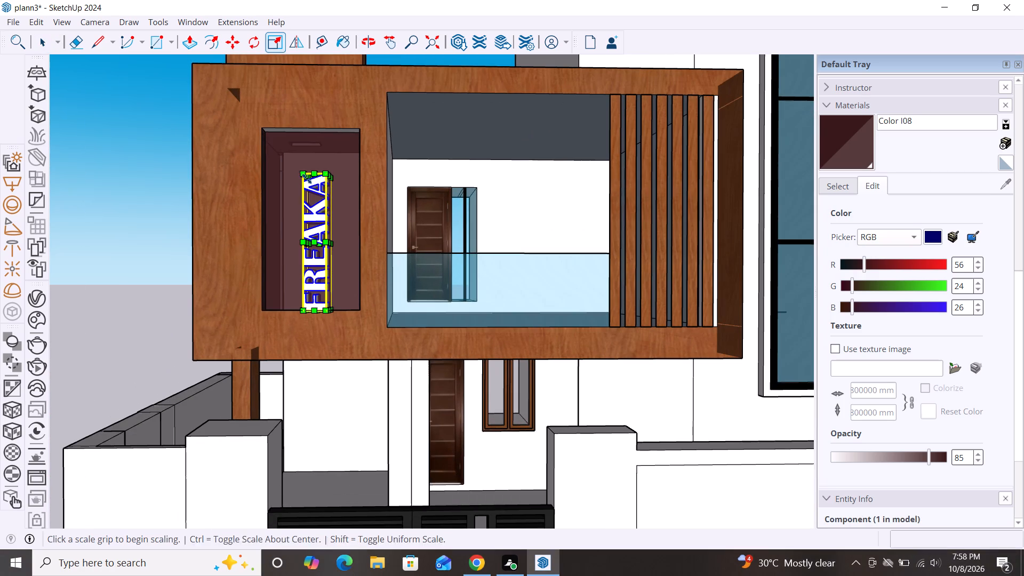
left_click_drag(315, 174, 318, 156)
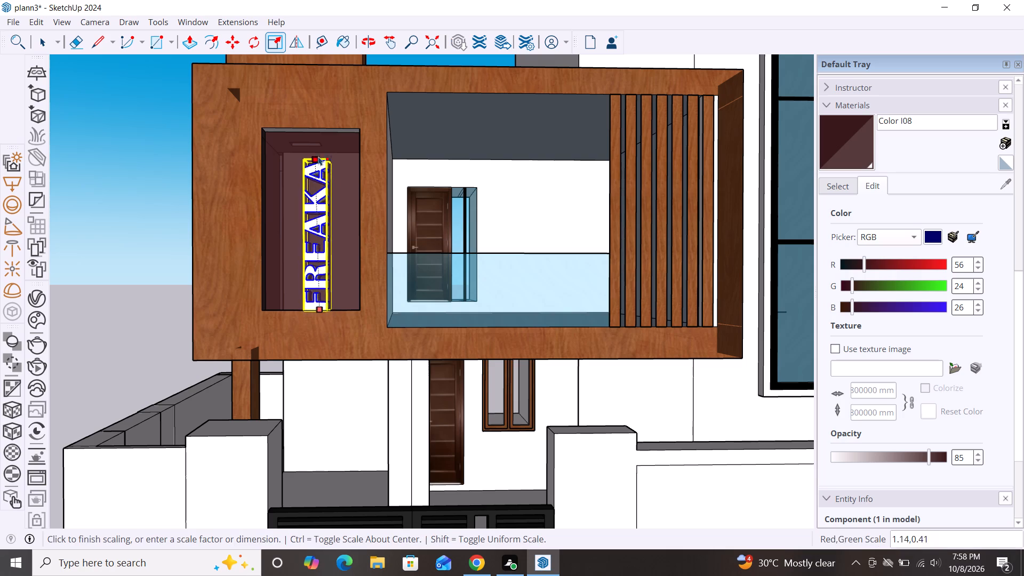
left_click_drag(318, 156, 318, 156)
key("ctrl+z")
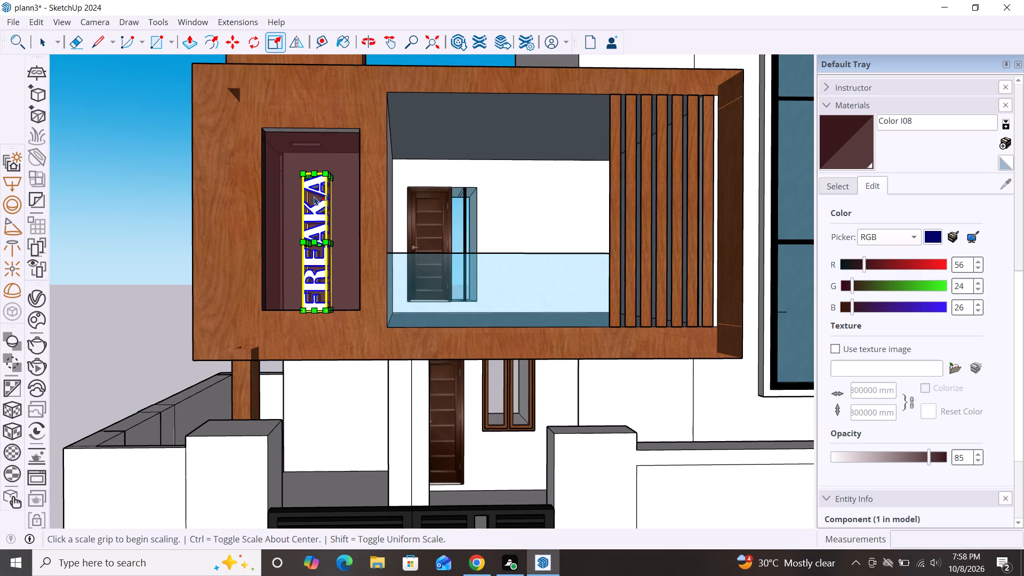
Scale the lettering's depth by about 0.71 along the green axis.
left_click_drag(313, 246, 323, 243)
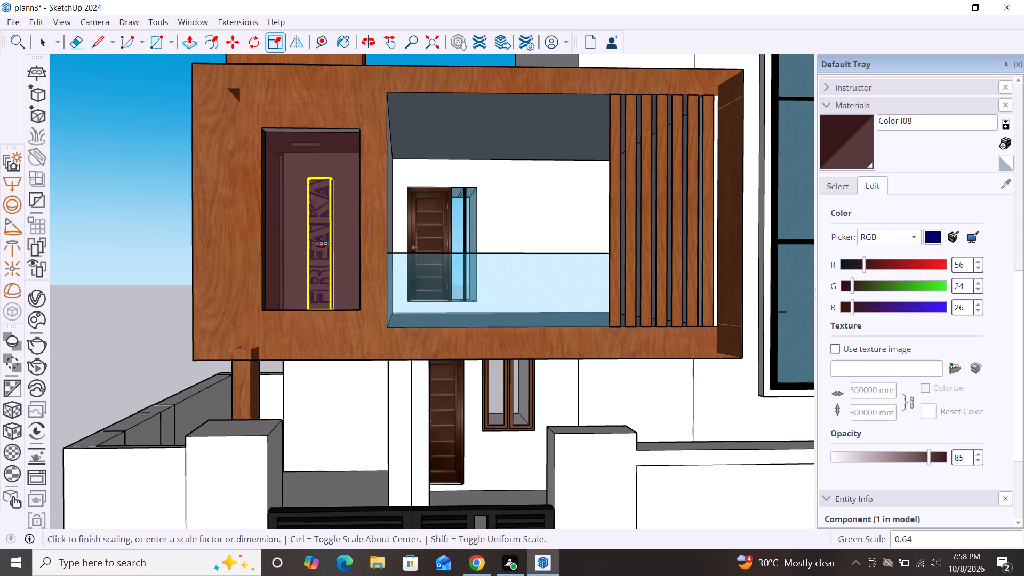
left_click_drag(323, 243, 317, 251)
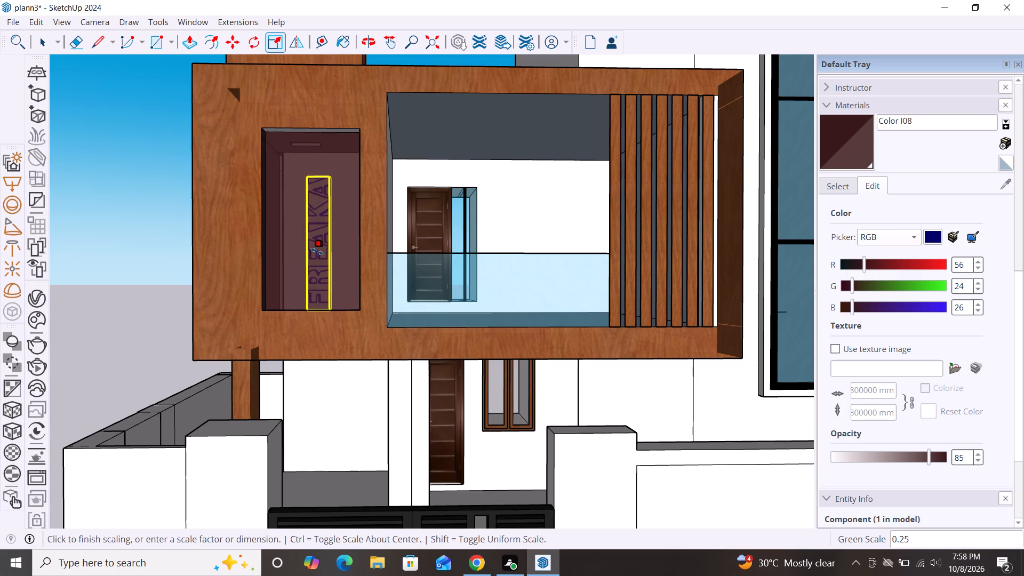
left_click_drag(317, 251, 315, 251)
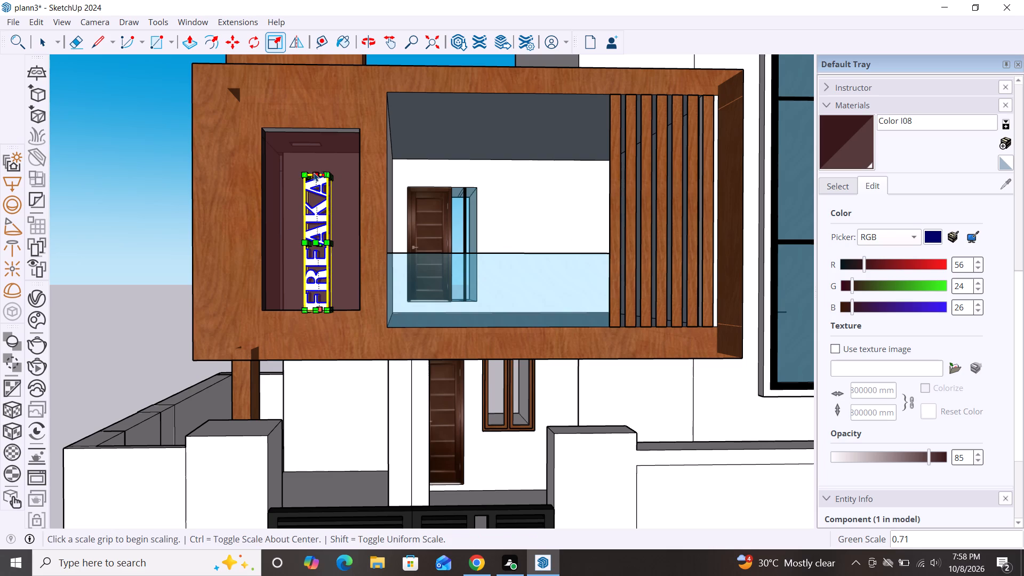
Stretch the lettering slightly upward from its top within the dark brown window and deselect it.
left_click_drag(314, 172, 316, 162)
key("space")
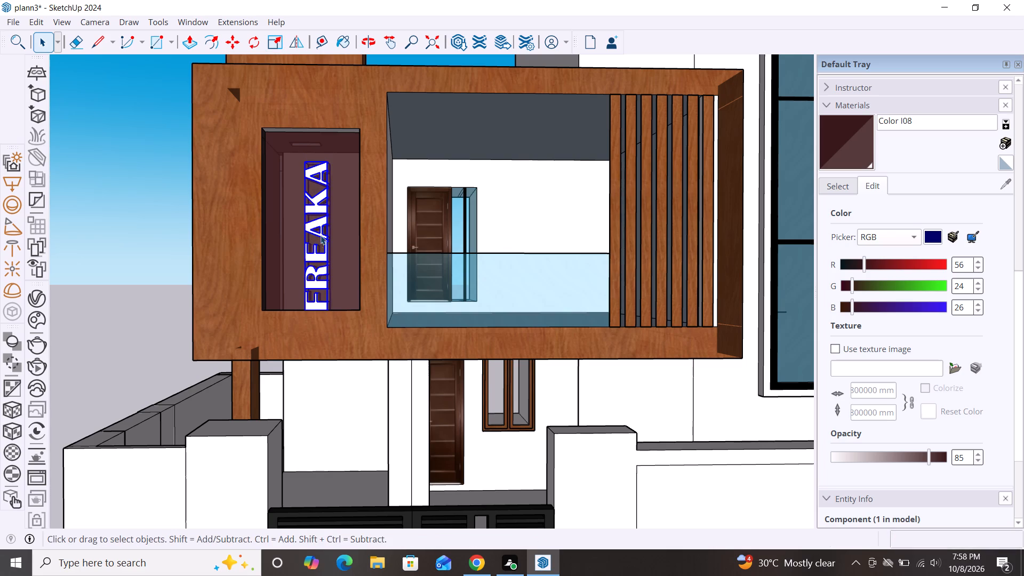
left_click(163, 208)
Examine the whole front facade and the lettering's placement on the window from several angles and distances.
scroll(359, 257, "down", 6)
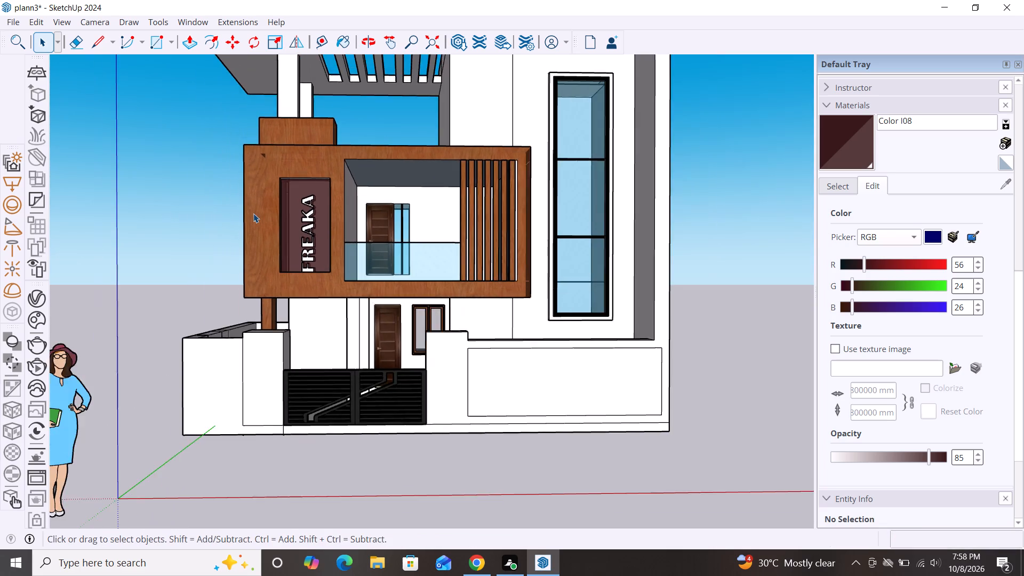
scroll(253, 213, "down", 4)
middle_click_drag(497, 373, 467, 394)
scroll(473, 394, "down", 2)
scroll(437, 181, "up", 4)
scroll(437, 181, "down", 2)
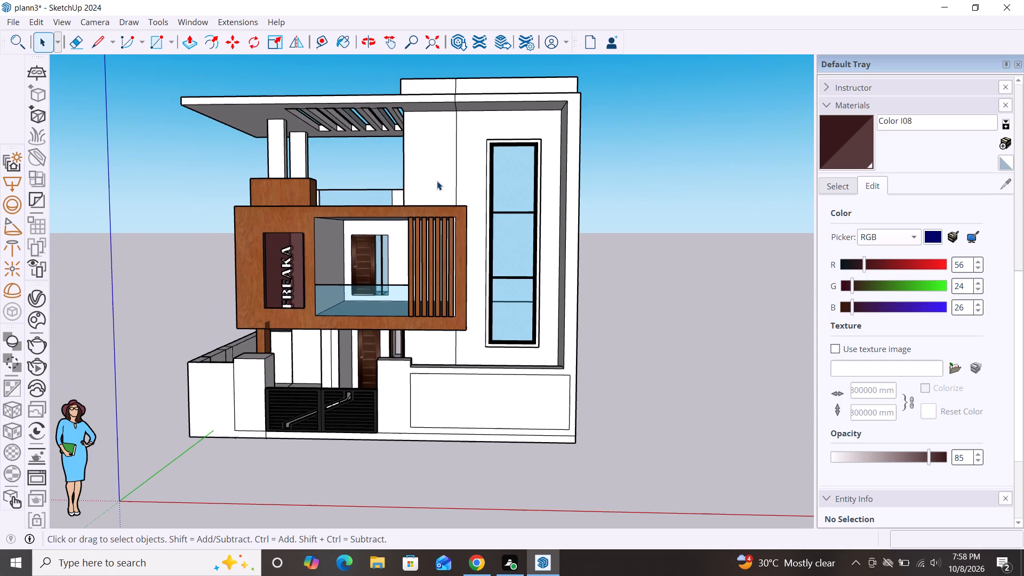
middle_click_drag(410, 316, 502, 321)
middle_click_drag(470, 322, 402, 320)
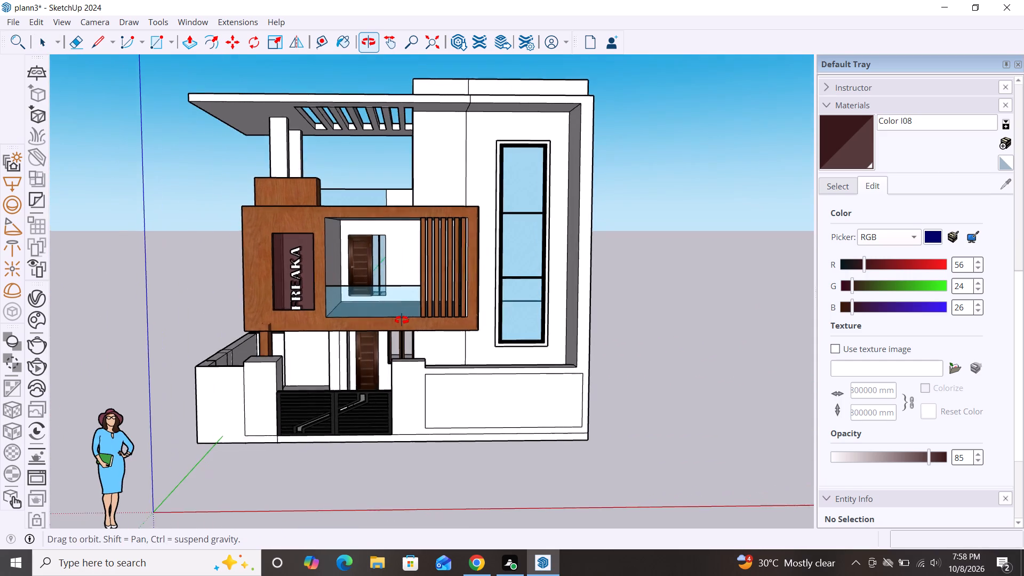
middle_click_drag(402, 320, 402, 319)
scroll(402, 319, "down", 2)
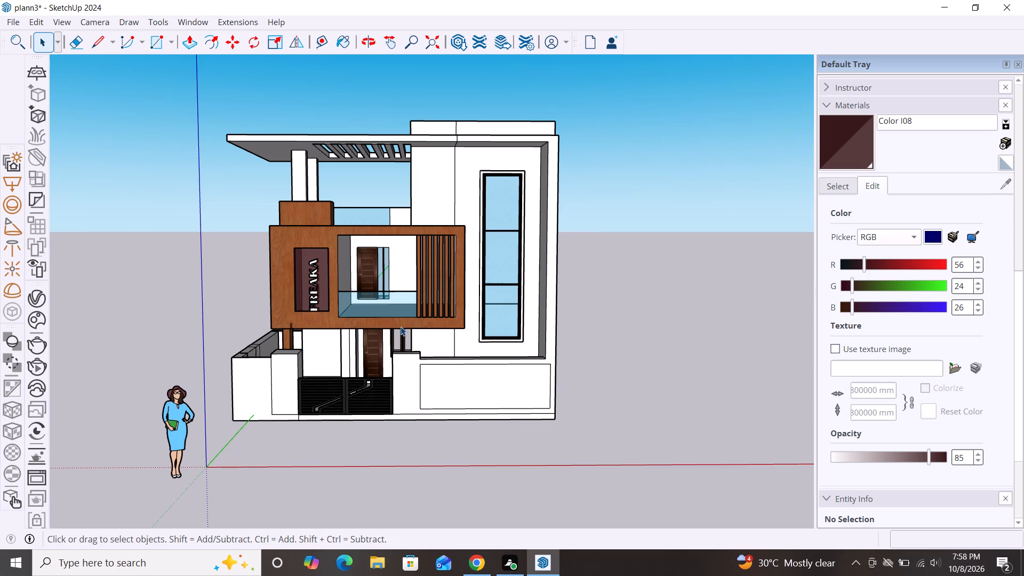
scroll(308, 284, "up", 1)
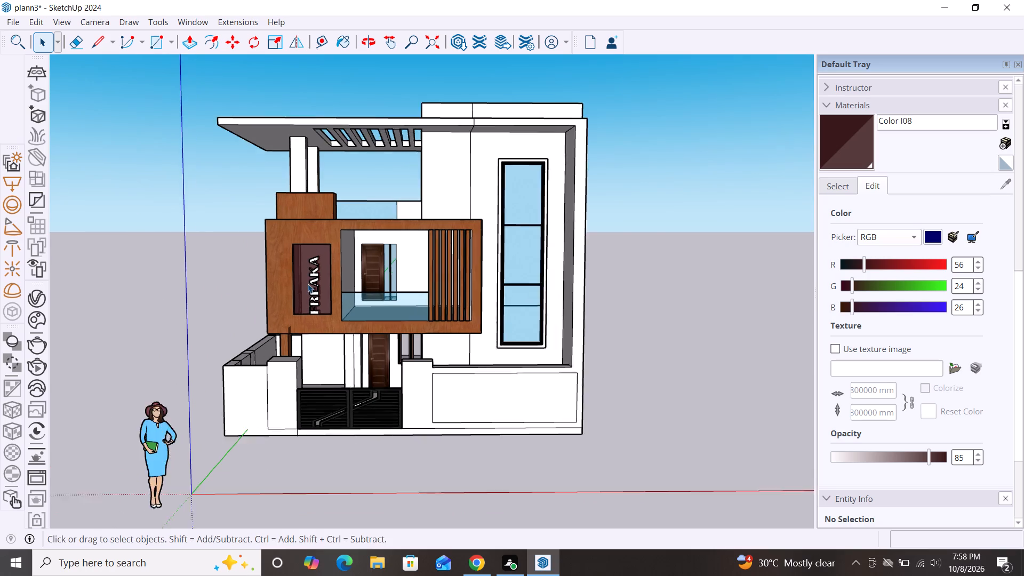
Set the opacity of the dark brown Color I08 material to 100.
scroll(308, 284, "up", 2)
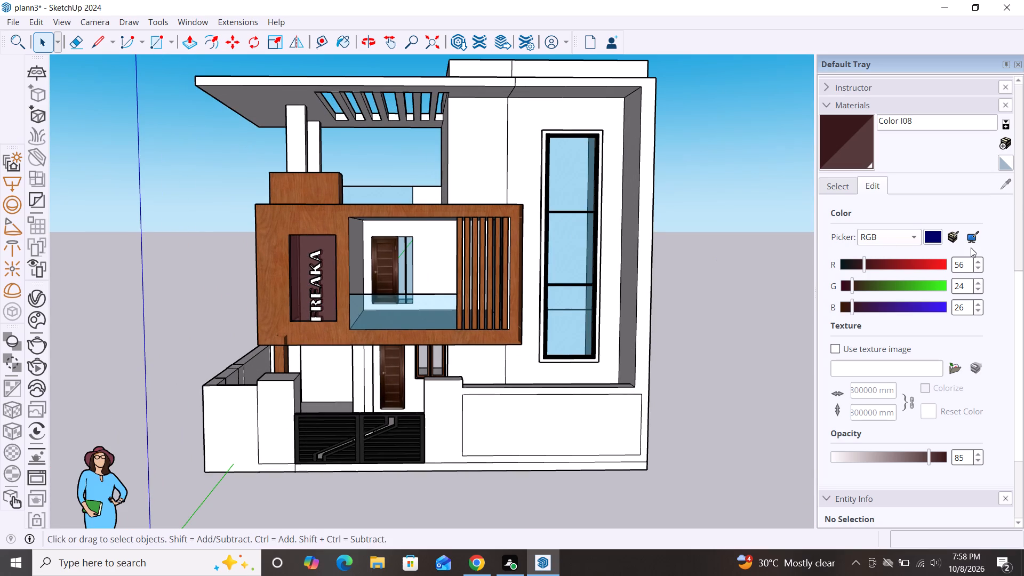
left_click(907, 457)
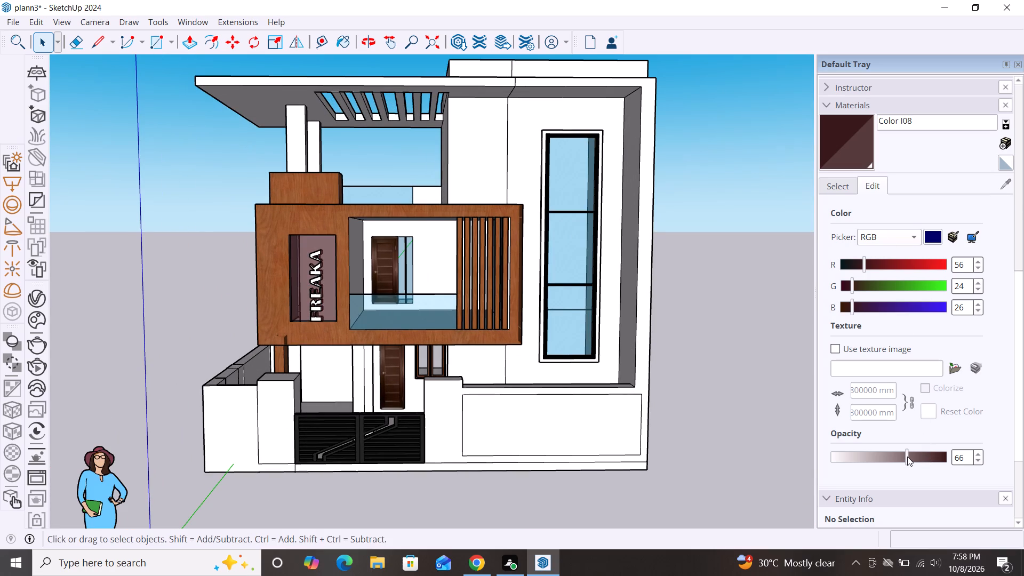
left_click(939, 459)
left_click(943, 462)
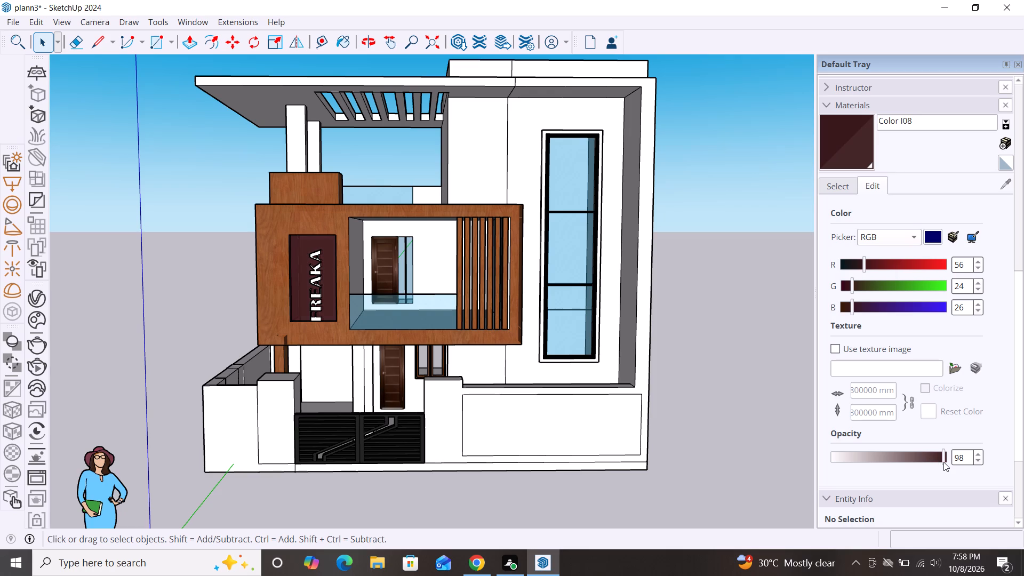
left_click(945, 461)
Move the FREAKA lettering up about 6 3/16" along the blue axis within the dark brown window and deselect it.
scroll(318, 213, "down", 3)
scroll(311, 270, "up", 4)
scroll(311, 270, "down", 2)
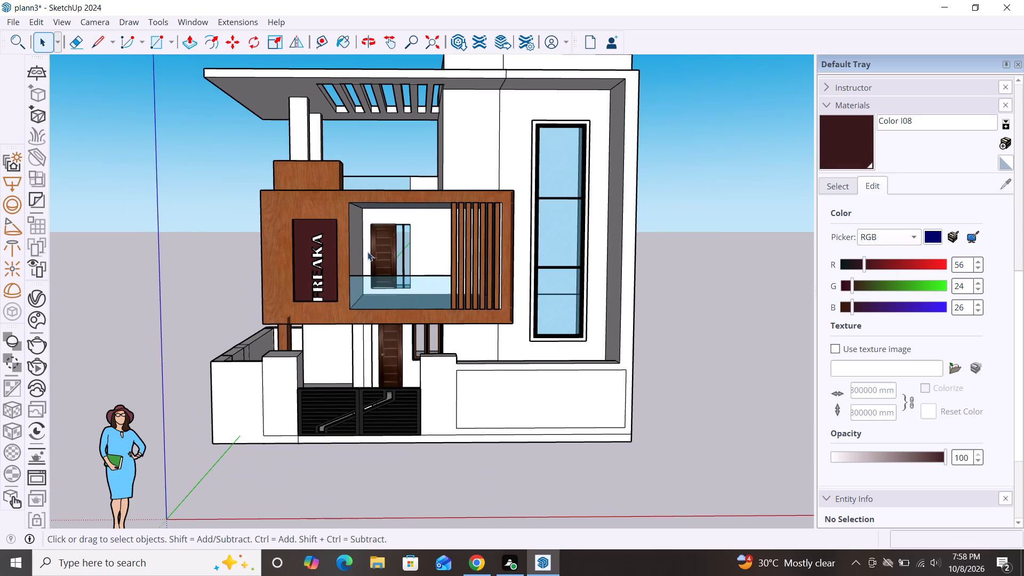
scroll(320, 271, "up", 4)
left_click(311, 303)
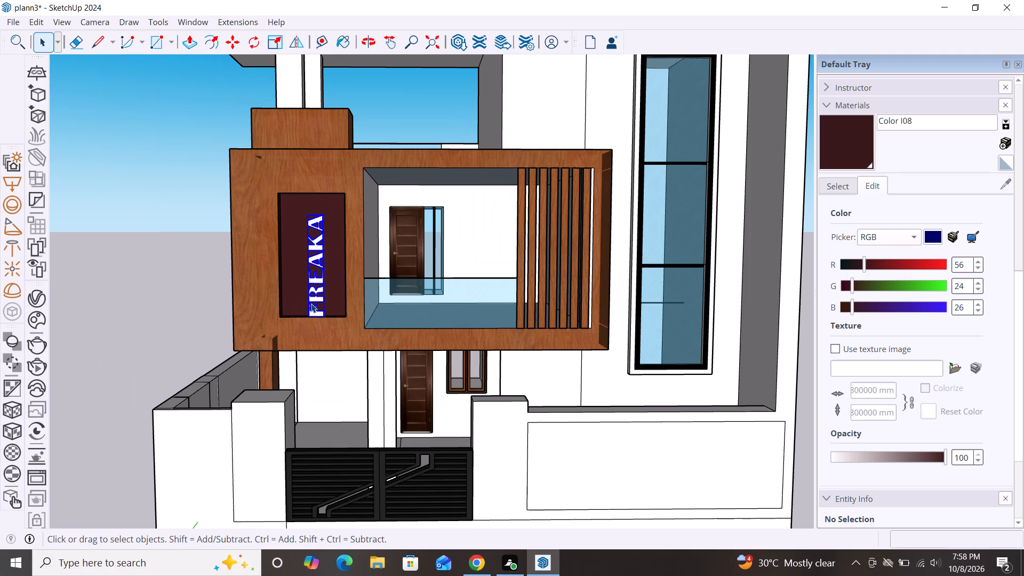
key("m")
left_click(323, 318)
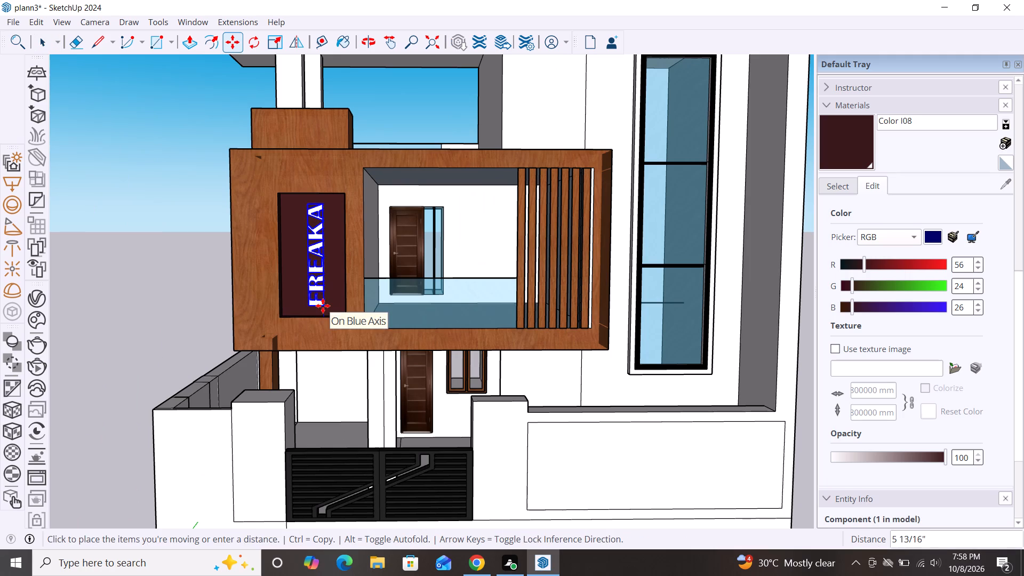
left_click(317, 305)
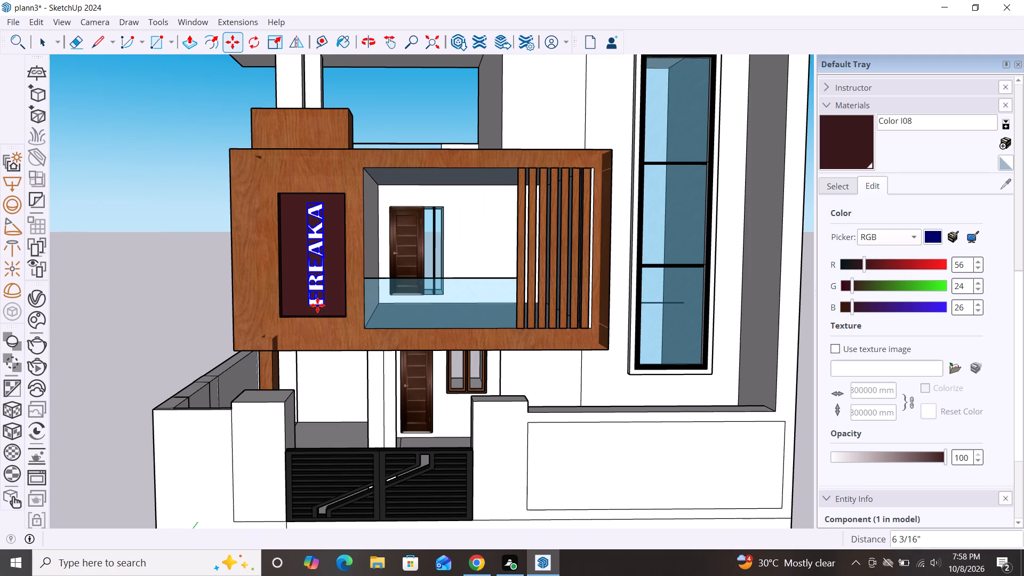
key("space")
left_click(197, 279)
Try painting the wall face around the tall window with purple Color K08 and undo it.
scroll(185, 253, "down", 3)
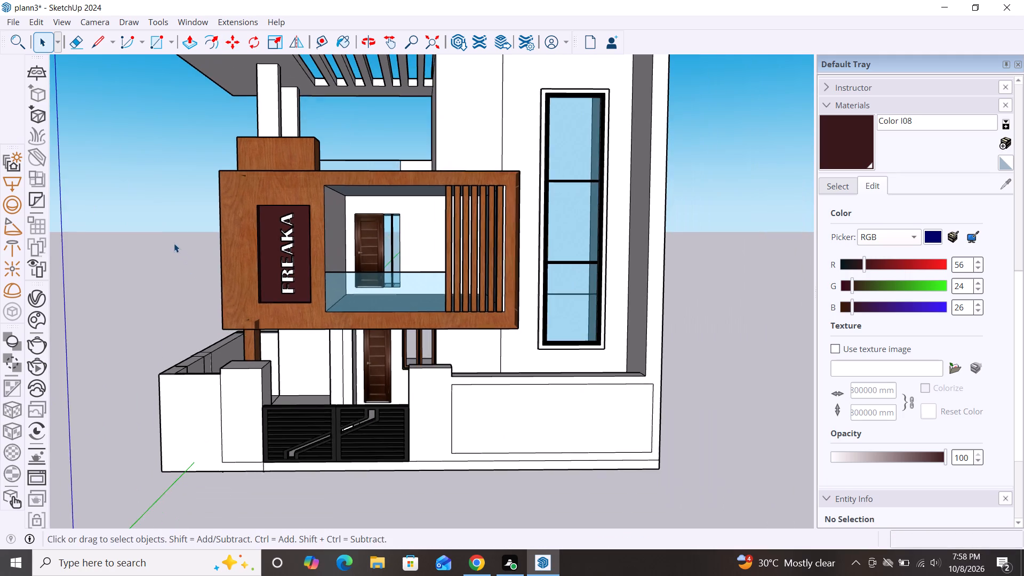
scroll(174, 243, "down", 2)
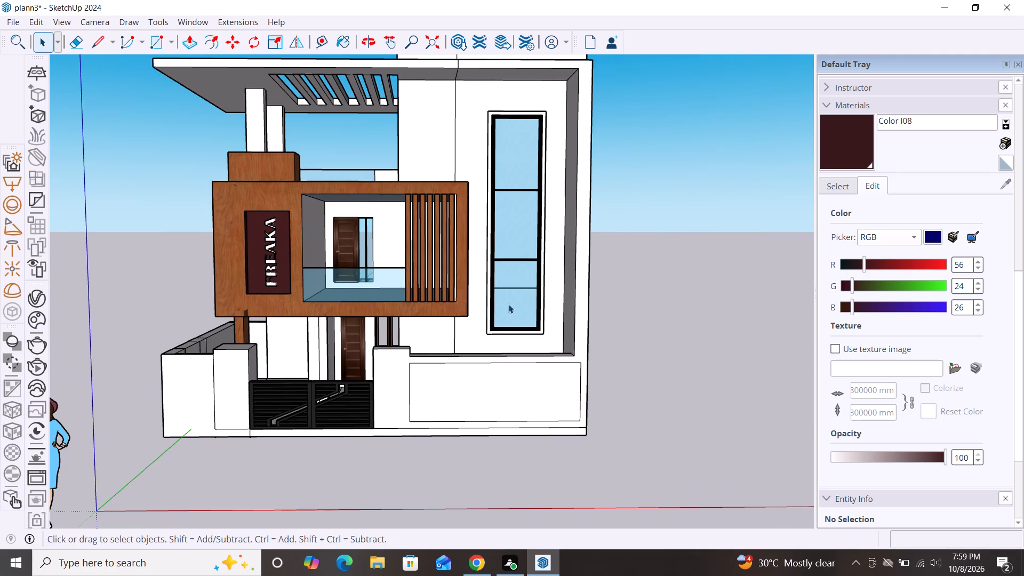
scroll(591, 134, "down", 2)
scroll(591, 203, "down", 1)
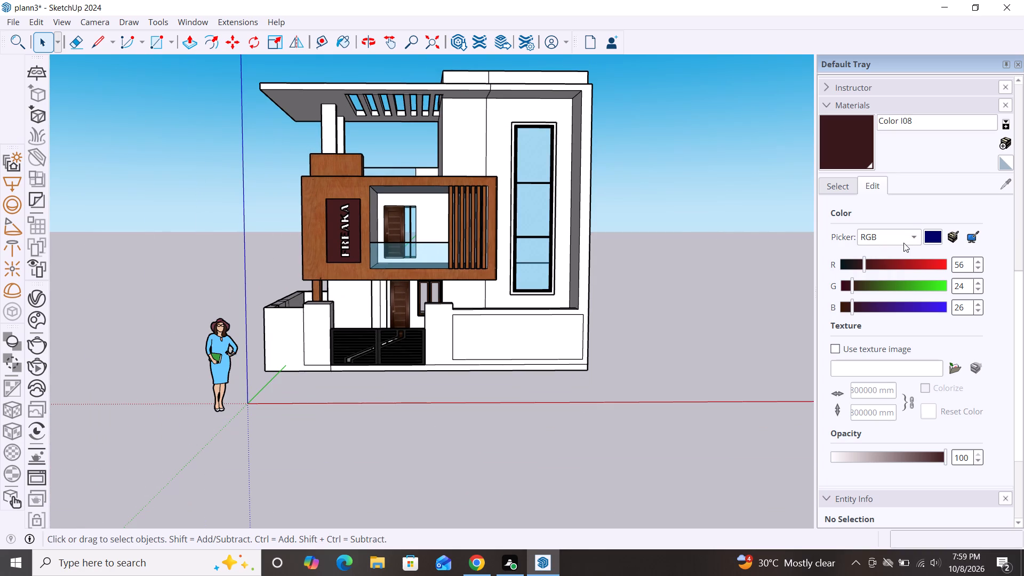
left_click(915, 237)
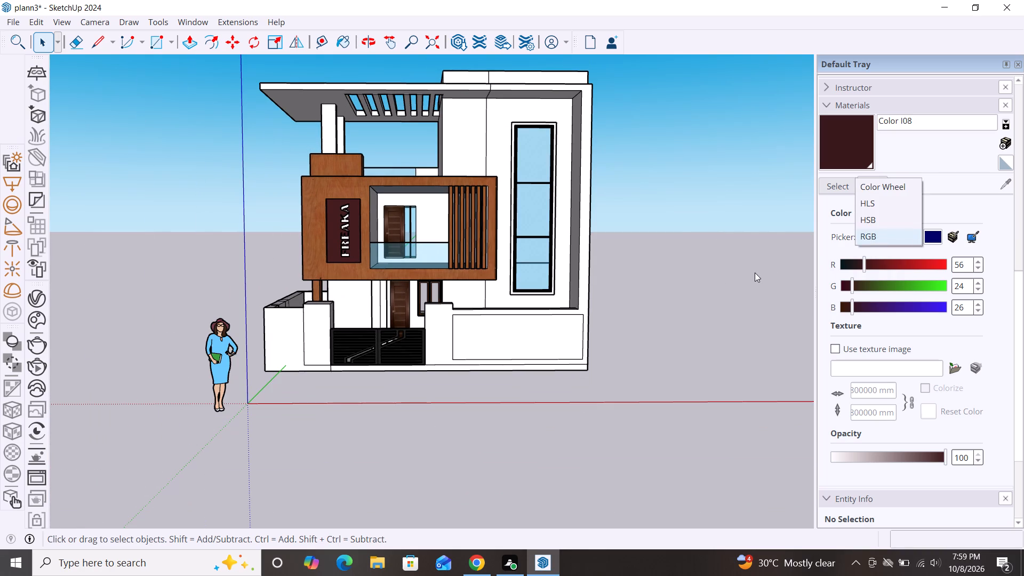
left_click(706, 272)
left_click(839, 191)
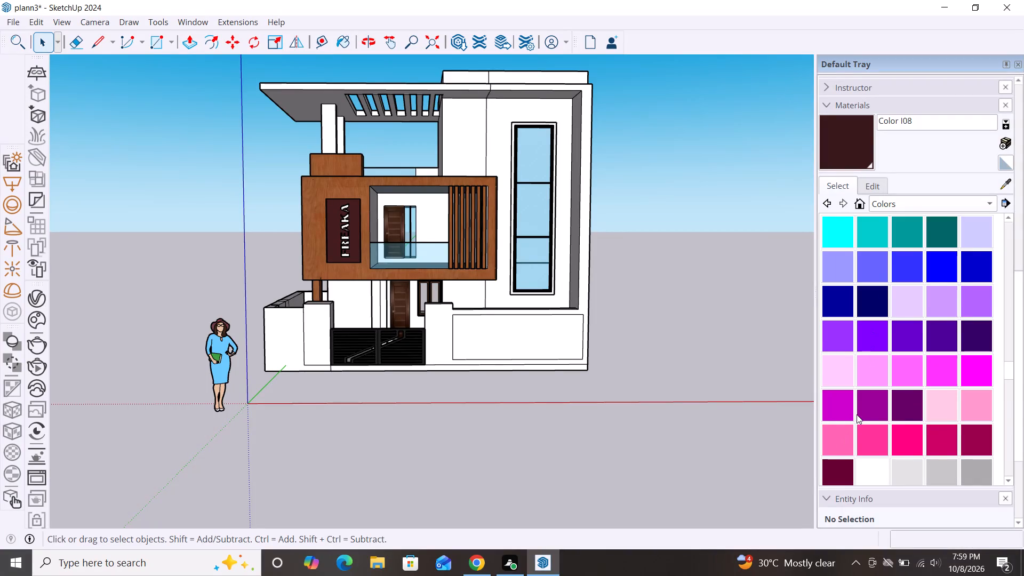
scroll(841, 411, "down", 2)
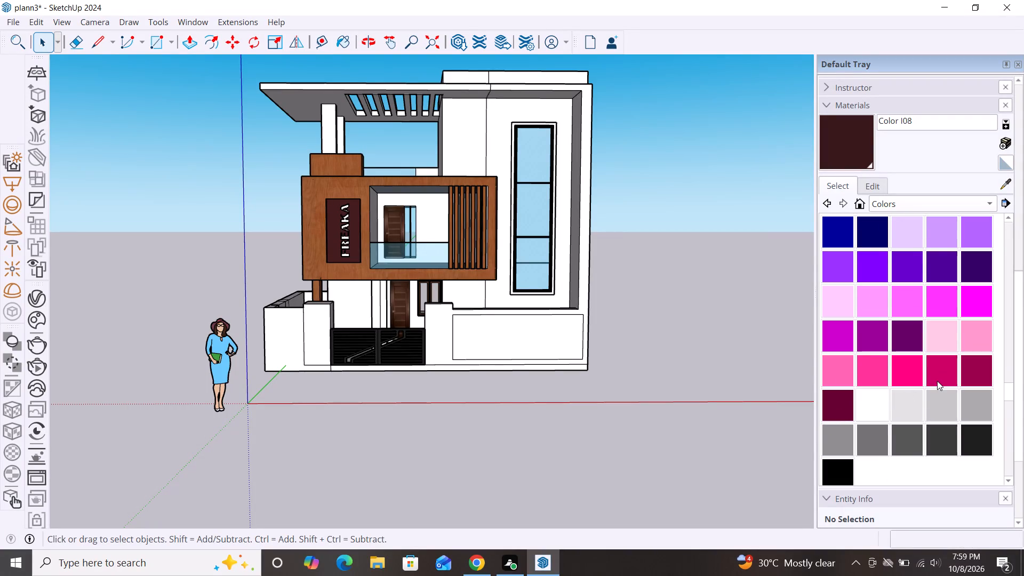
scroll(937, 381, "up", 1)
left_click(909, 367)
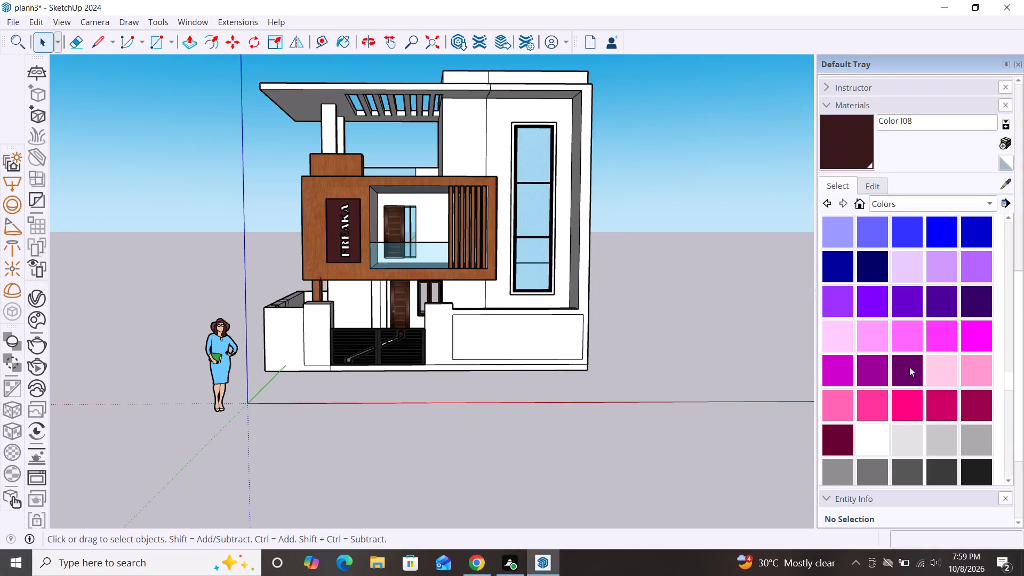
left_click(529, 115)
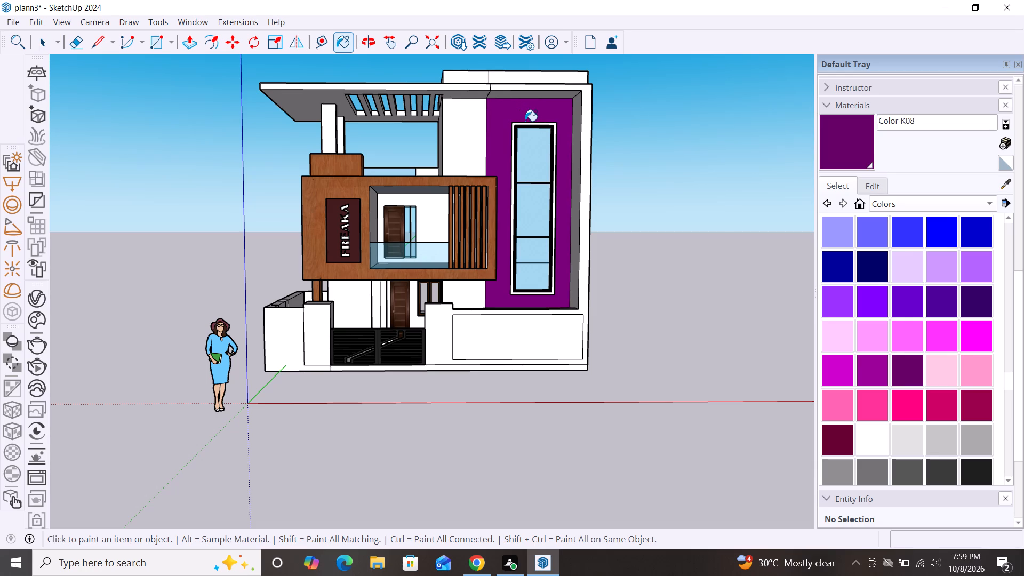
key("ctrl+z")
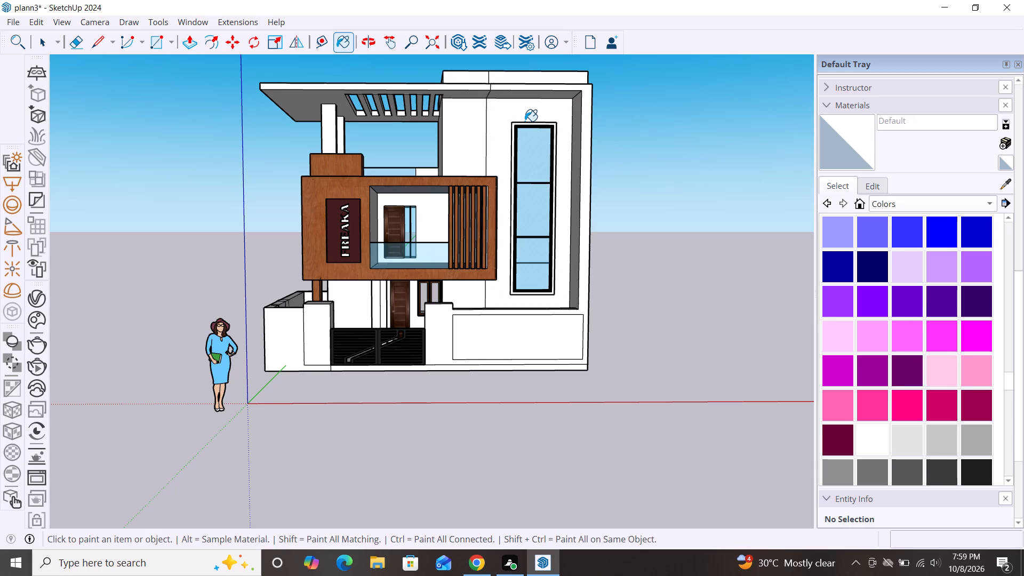
Paint the wall strip between the balcony and the tall-window face with Color K08, above and below the wooden box.
left_click(469, 135)
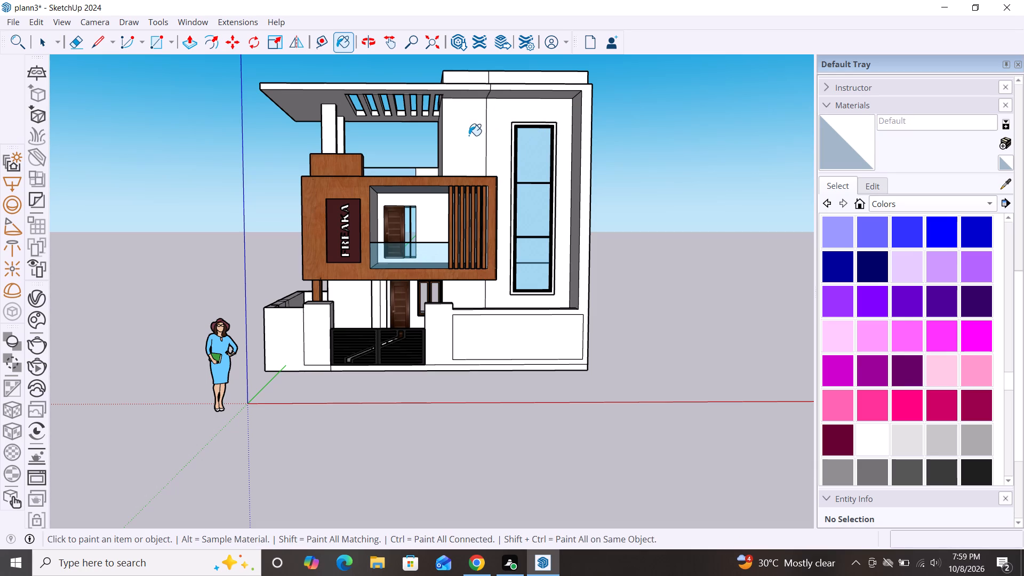
left_click(476, 146)
scroll(915, 336, "down", 2)
left_click(913, 304)
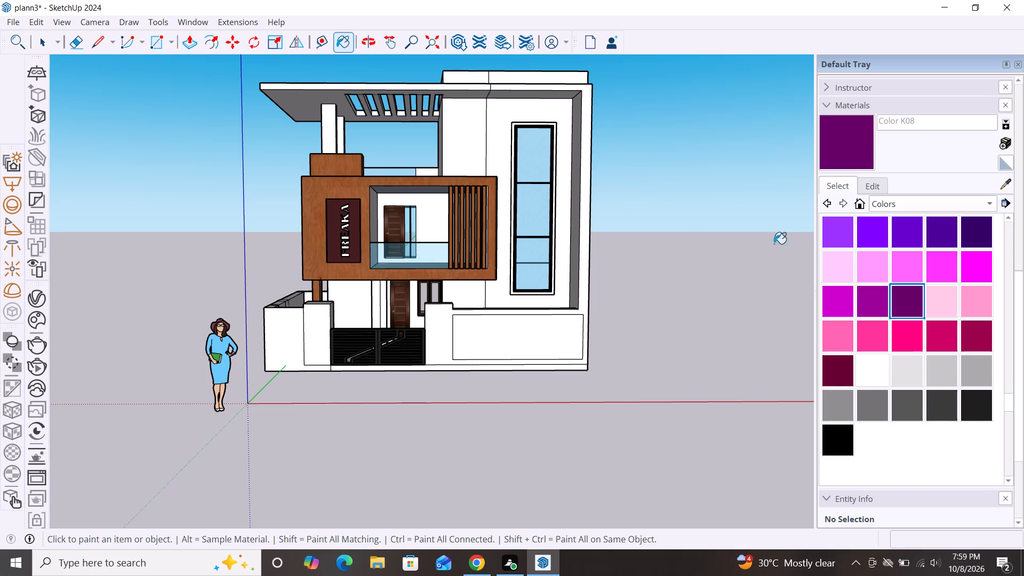
left_click(473, 148)
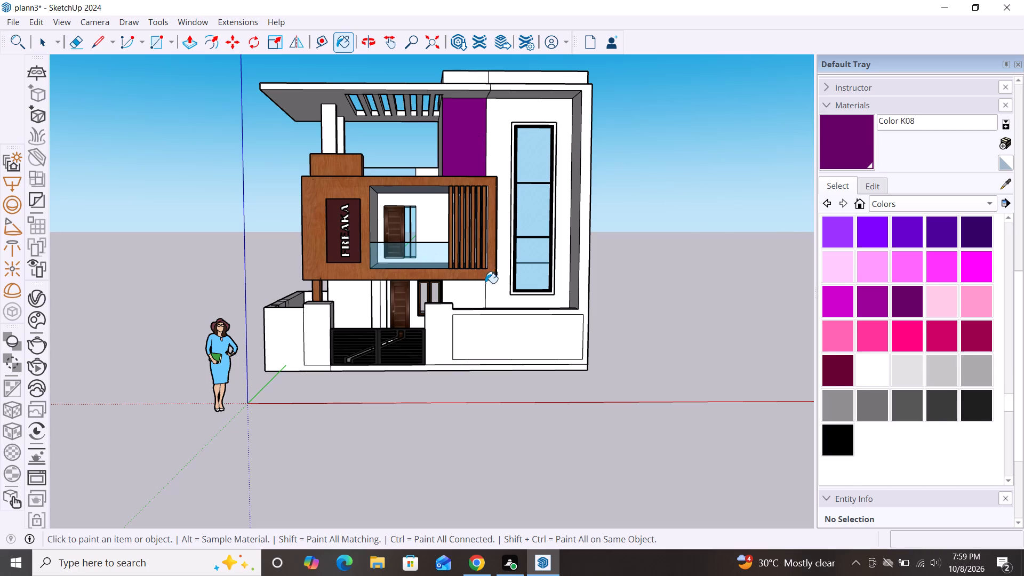
left_click_drag(465, 295, 470, 295)
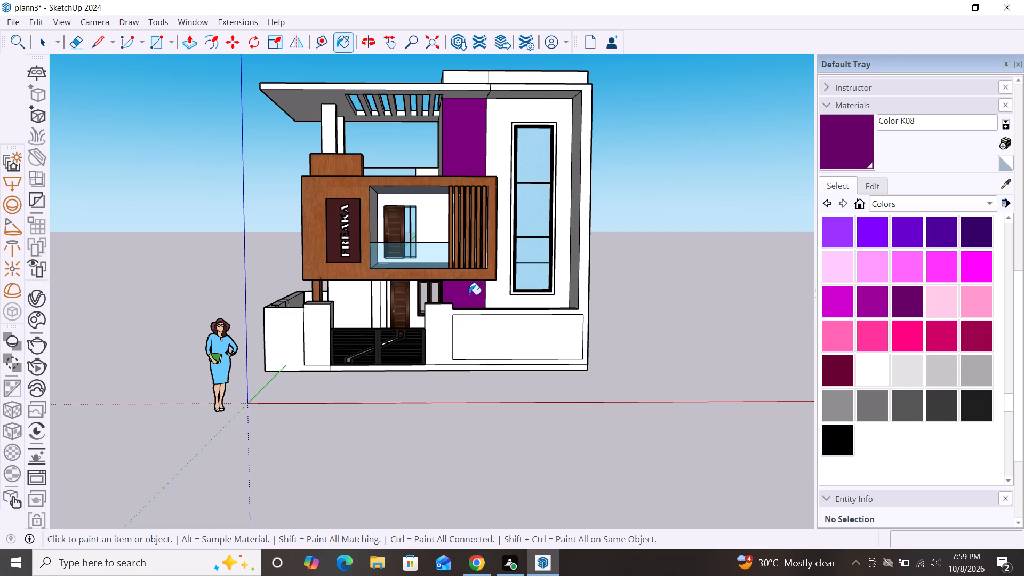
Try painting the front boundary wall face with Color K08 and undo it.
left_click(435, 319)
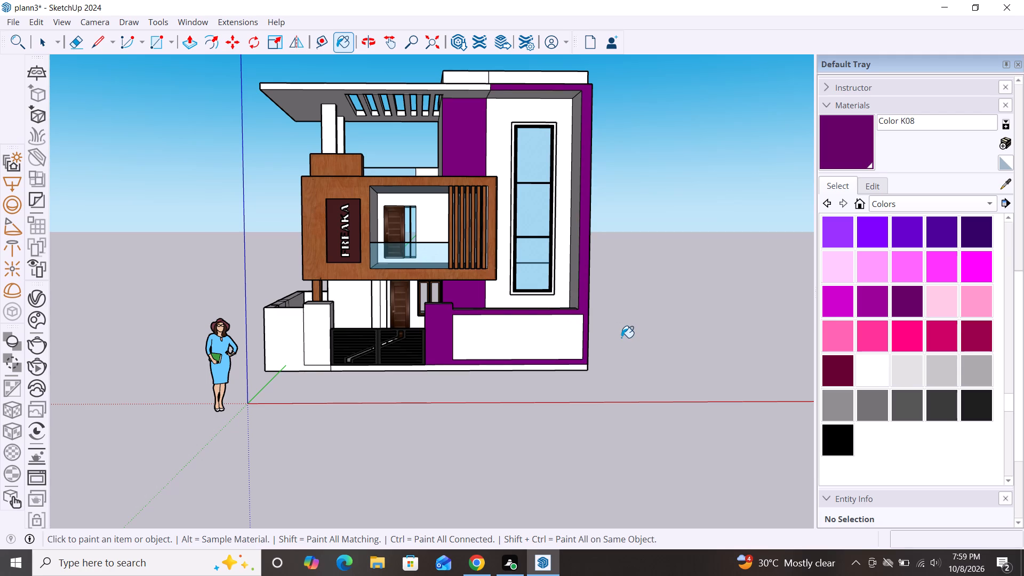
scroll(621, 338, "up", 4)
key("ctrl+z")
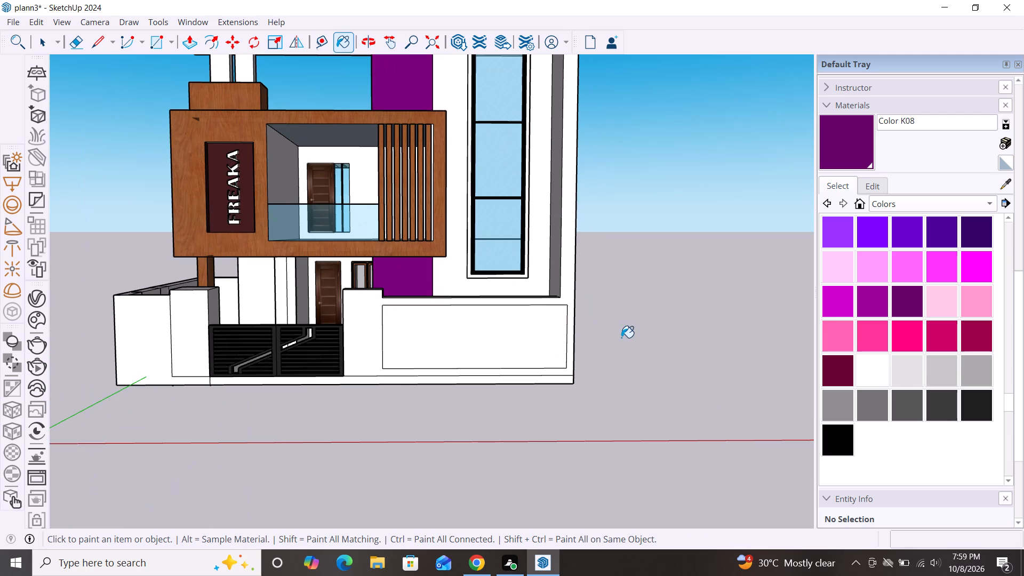
Draw a line about 5 3/16" long from the boundary wall panel's upper outer corner to the wall's outer edge.
key("space")
type("l")
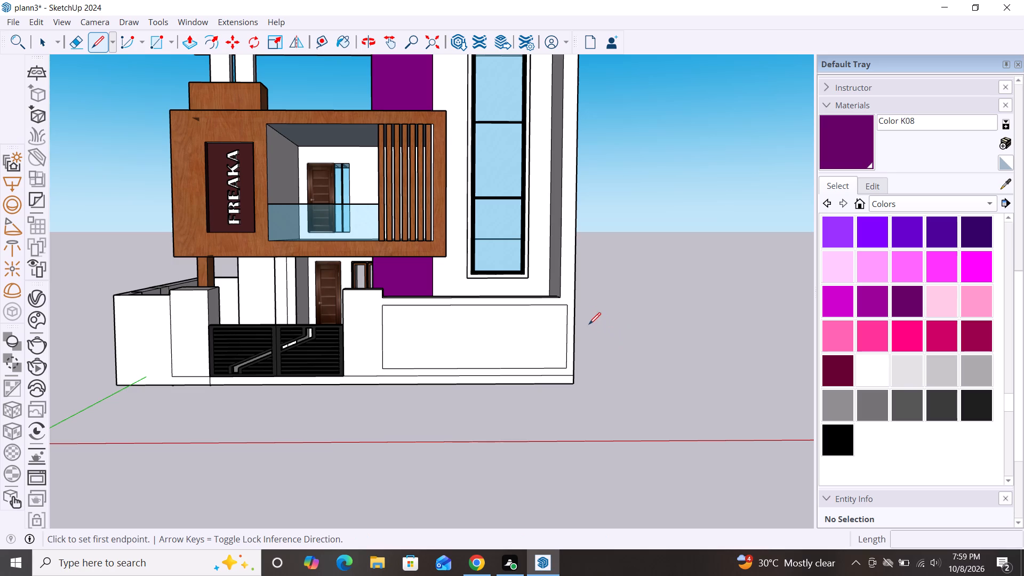
scroll(560, 301, "up", 3)
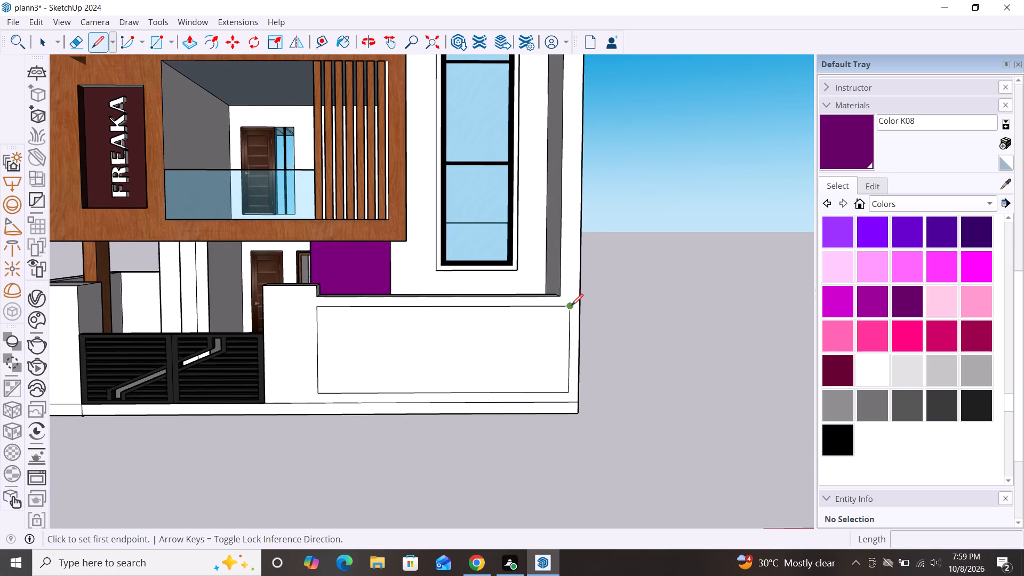
left_click(571, 306)
left_click(579, 306)
Draw a line about 5 1/8" outward from the facade recess's lower corner and continue it down to the panel's upper corner.
scroll(569, 307, "up", 13)
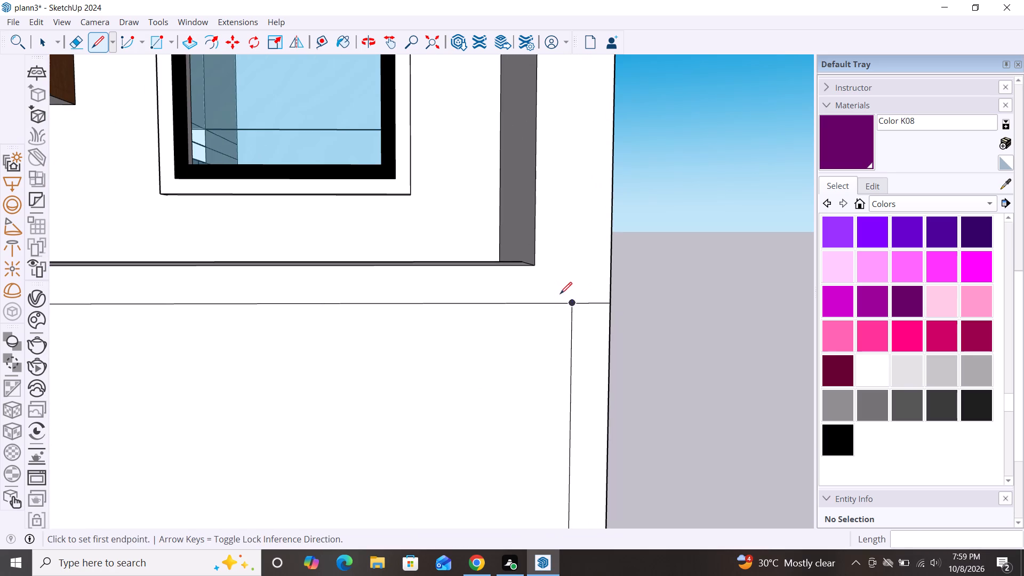
left_click(572, 303)
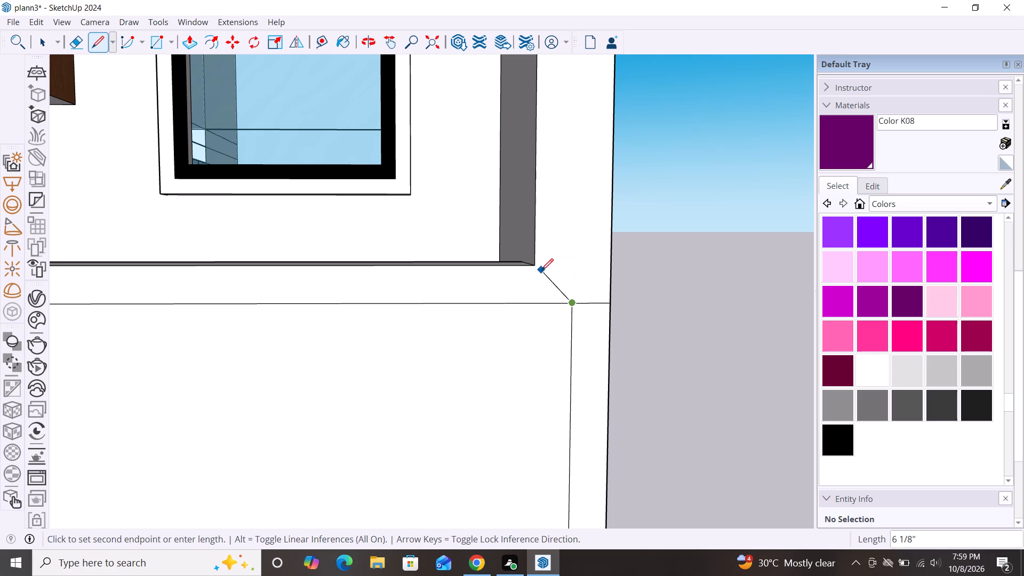
key("Escape")
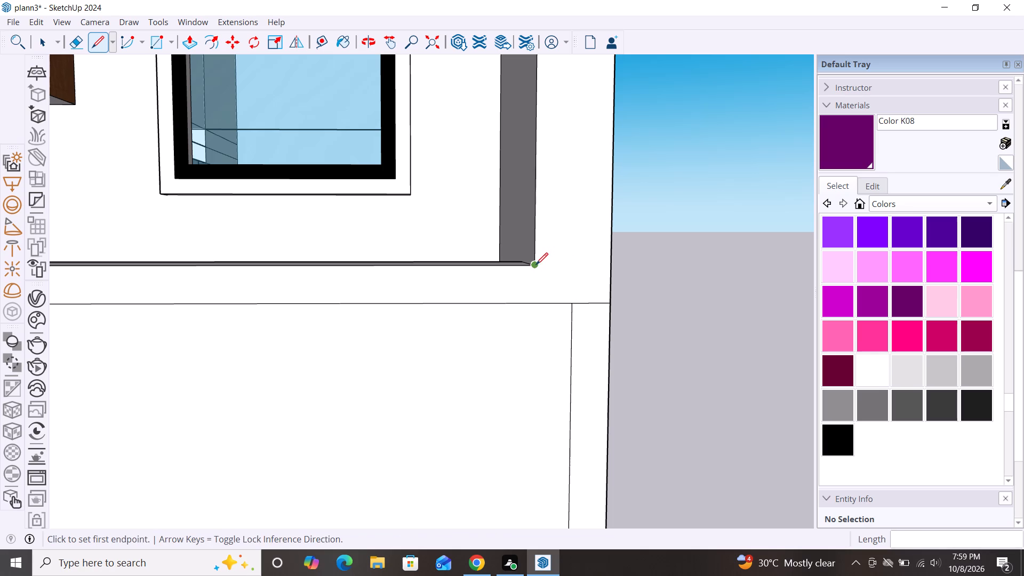
left_click(536, 265)
left_click(571, 267)
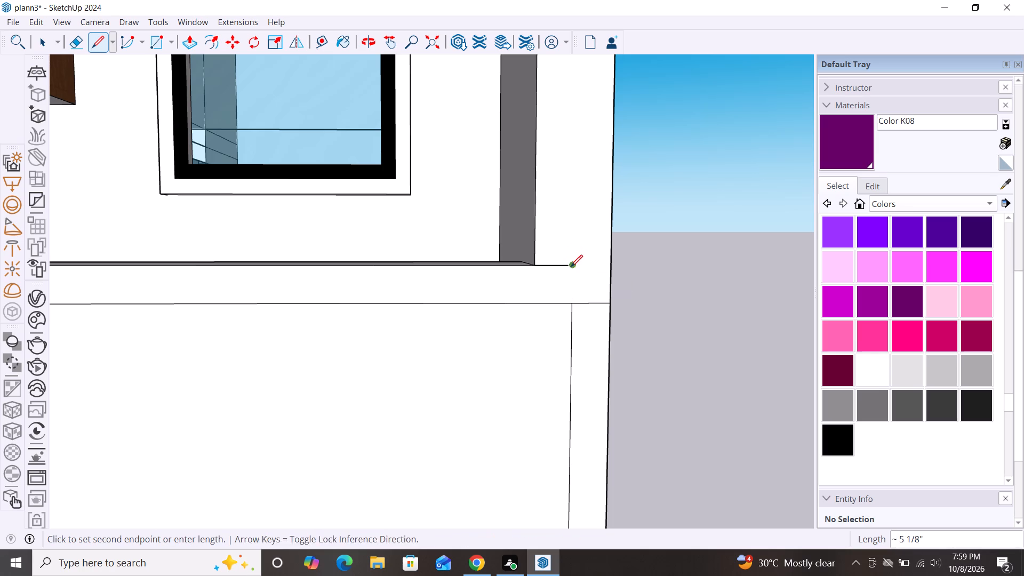
left_click(571, 301)
key("space")
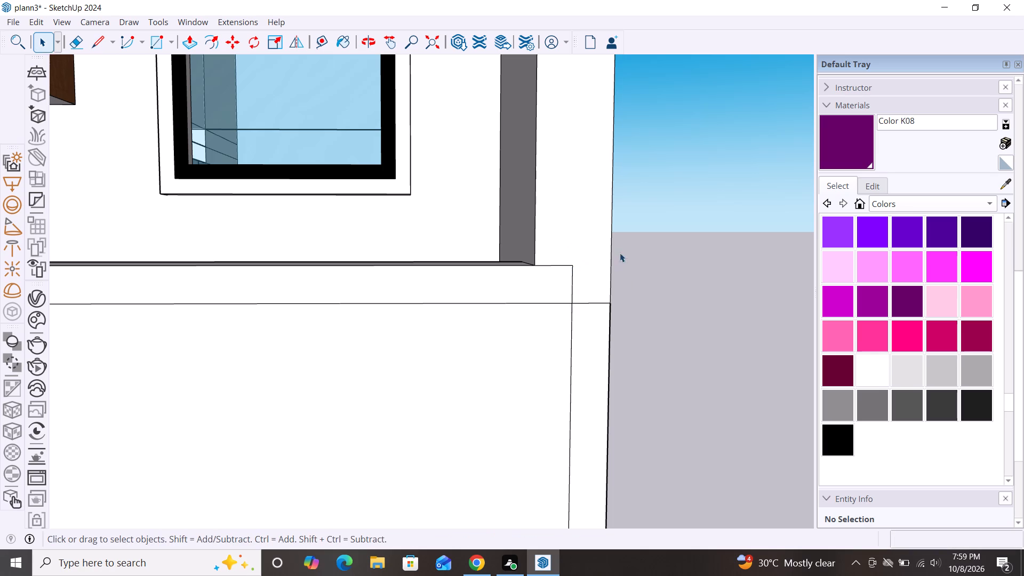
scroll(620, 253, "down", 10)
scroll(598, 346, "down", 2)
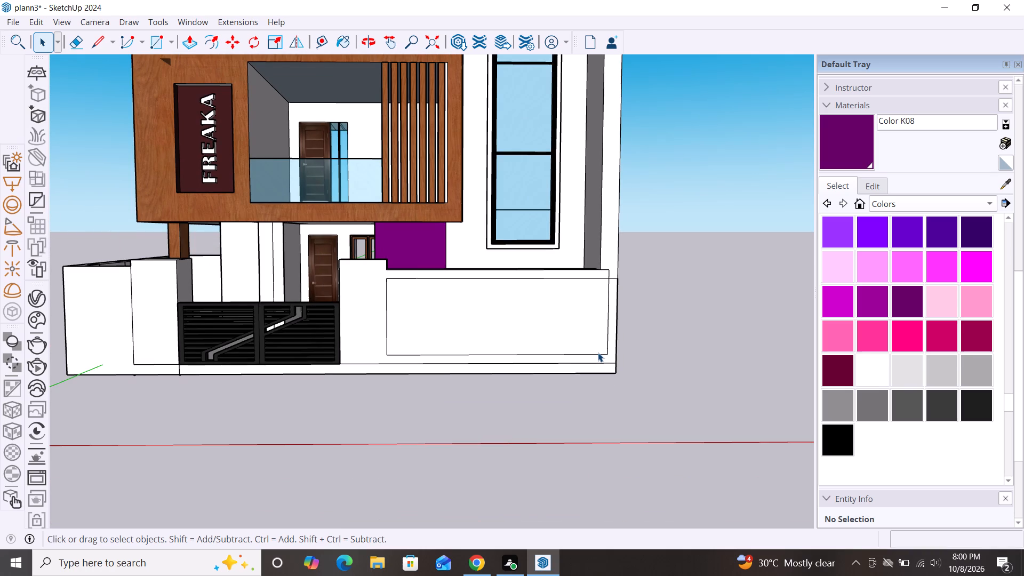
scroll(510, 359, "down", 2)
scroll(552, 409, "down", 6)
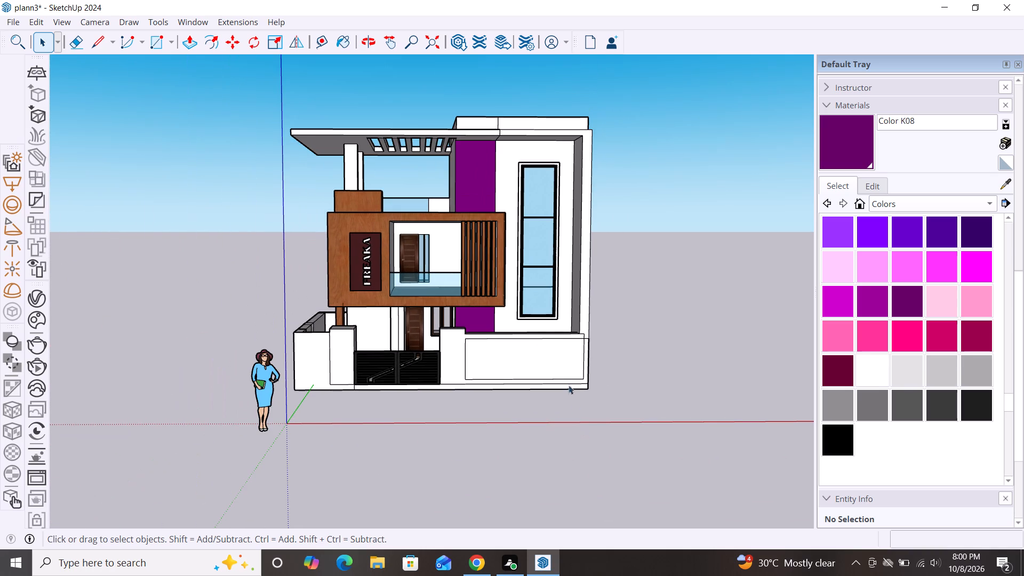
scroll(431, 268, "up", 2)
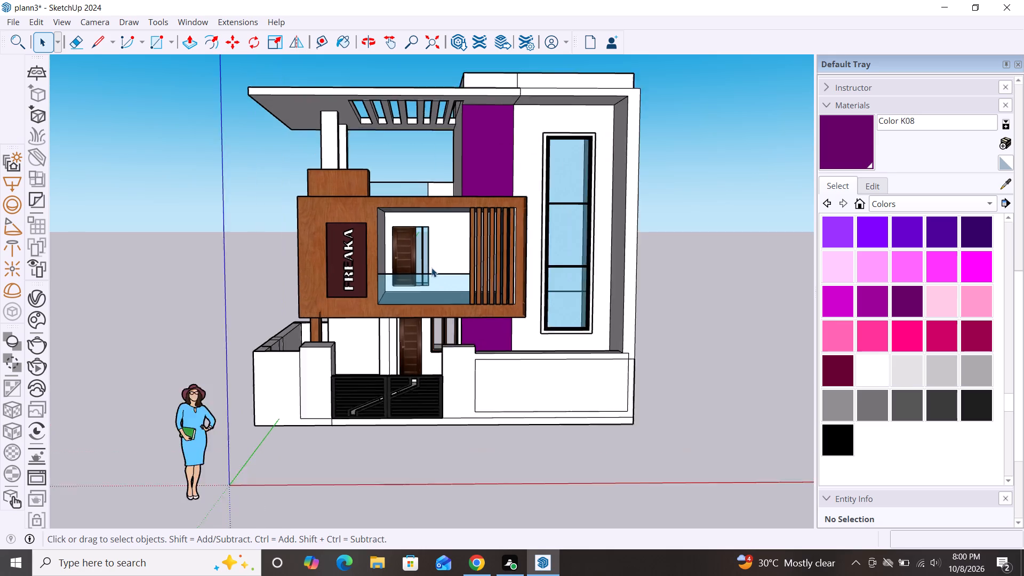
Paint the front boundary wall's face around the recessed panel, including the adjoining gate pillar, with Color K08.
scroll(431, 268, "up", 2)
left_click(850, 156)
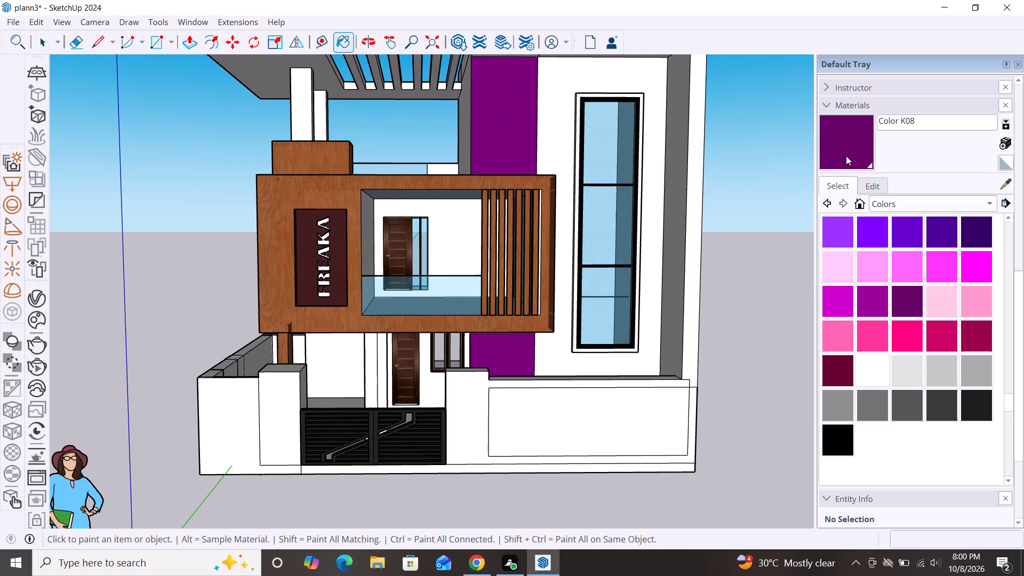
left_click(476, 412)
scroll(816, 303, "down", 1)
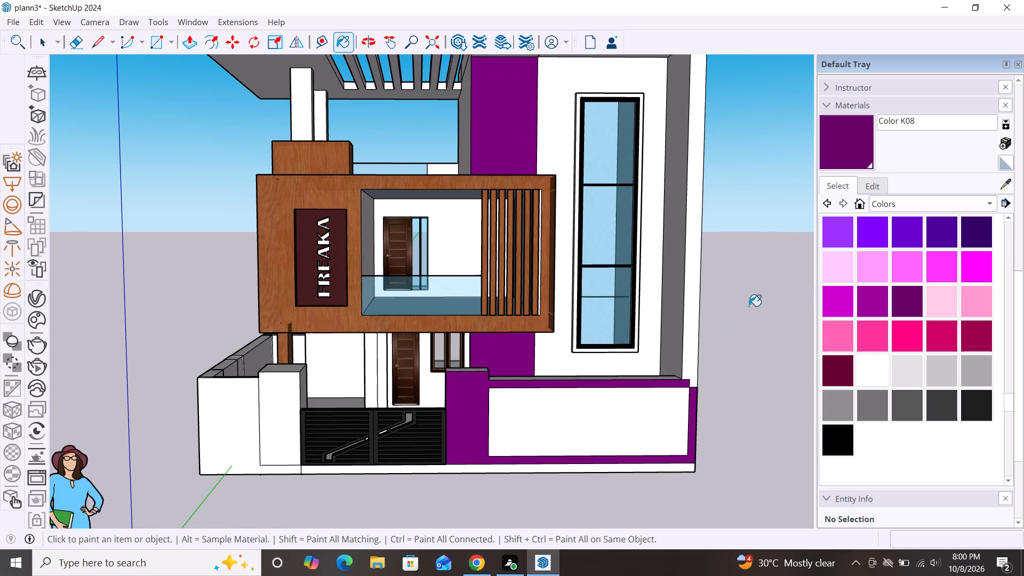
Draw a line about 5 3/16" long from the purple wall band's upper outer corner to the building's outer edge.
scroll(725, 309, "down", 1)
scroll(701, 394, "up", 11)
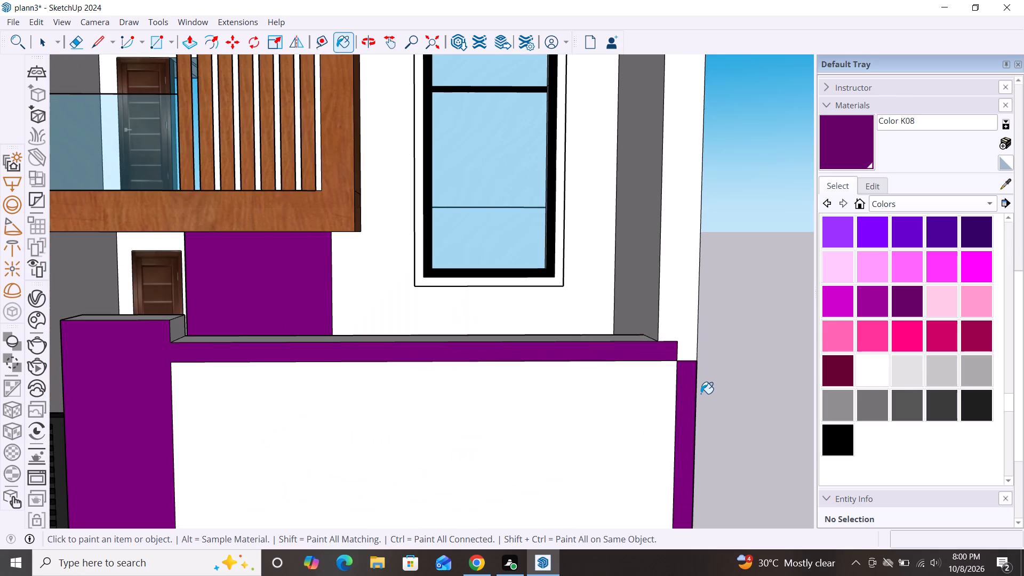
key("space")
key("l")
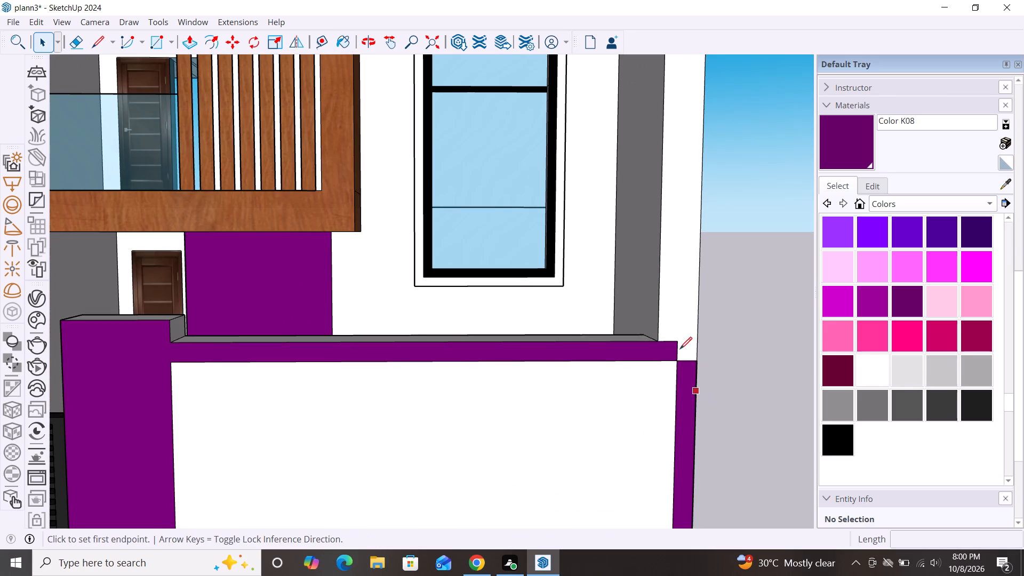
left_click(677, 343)
left_click(695, 346)
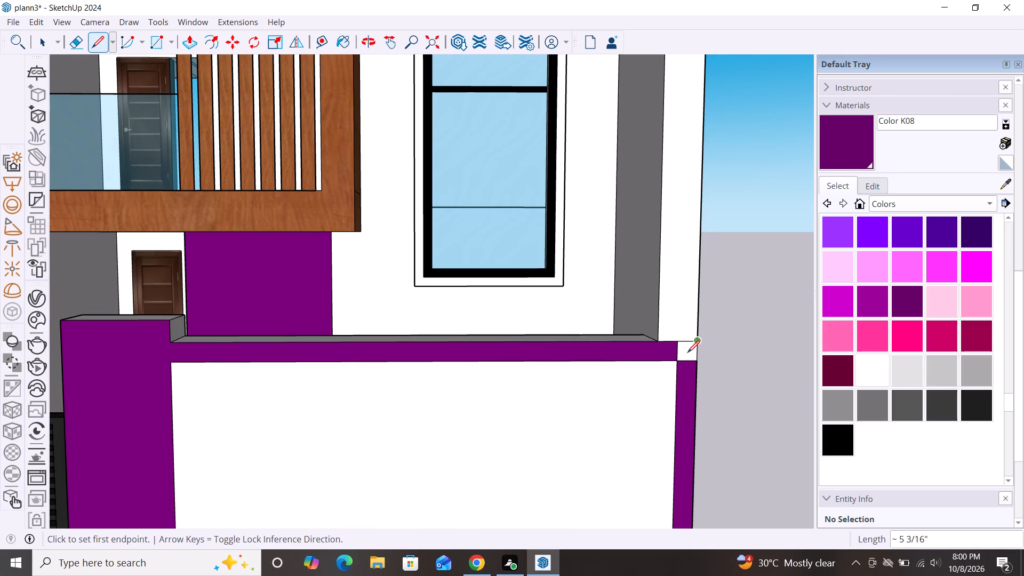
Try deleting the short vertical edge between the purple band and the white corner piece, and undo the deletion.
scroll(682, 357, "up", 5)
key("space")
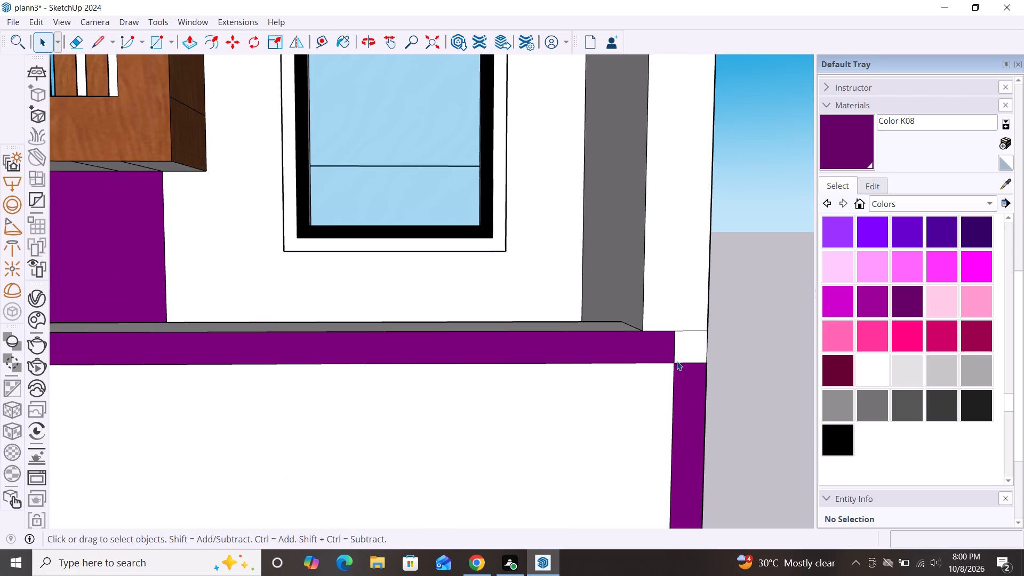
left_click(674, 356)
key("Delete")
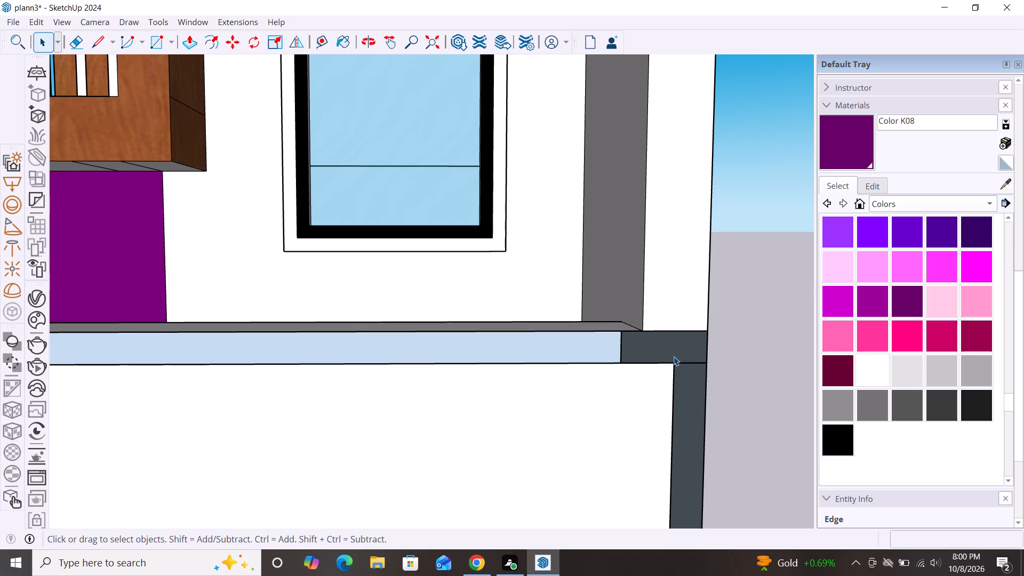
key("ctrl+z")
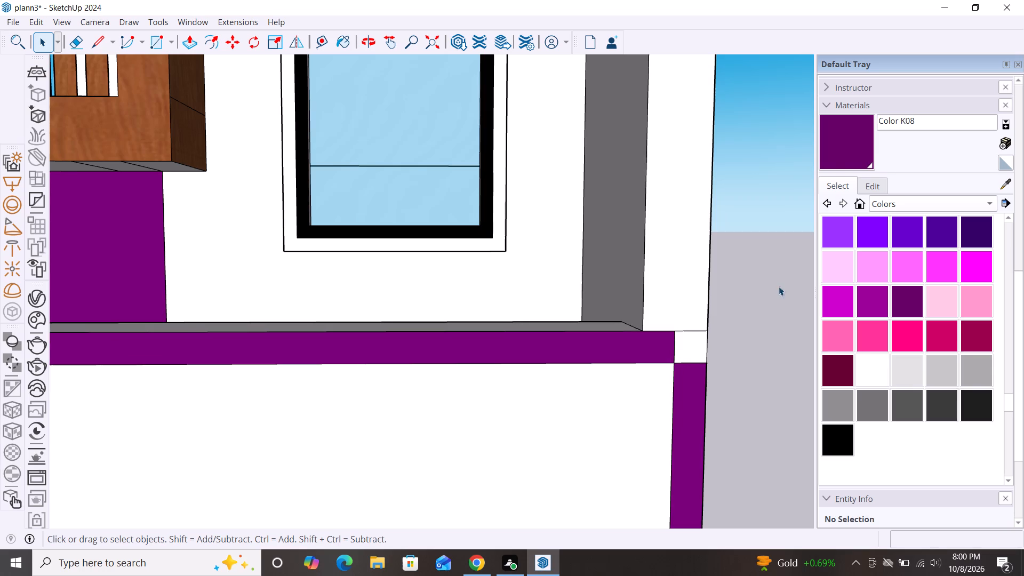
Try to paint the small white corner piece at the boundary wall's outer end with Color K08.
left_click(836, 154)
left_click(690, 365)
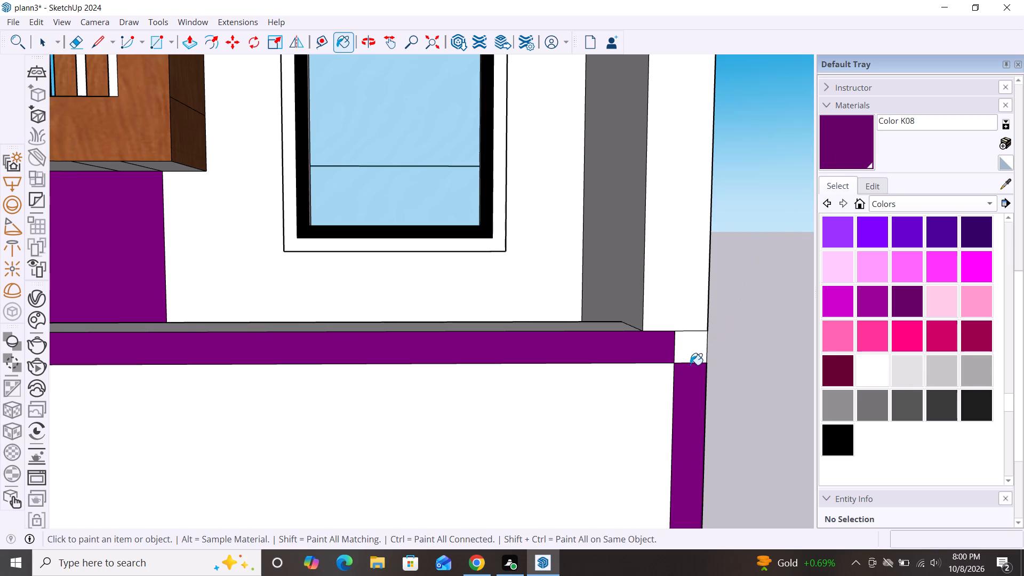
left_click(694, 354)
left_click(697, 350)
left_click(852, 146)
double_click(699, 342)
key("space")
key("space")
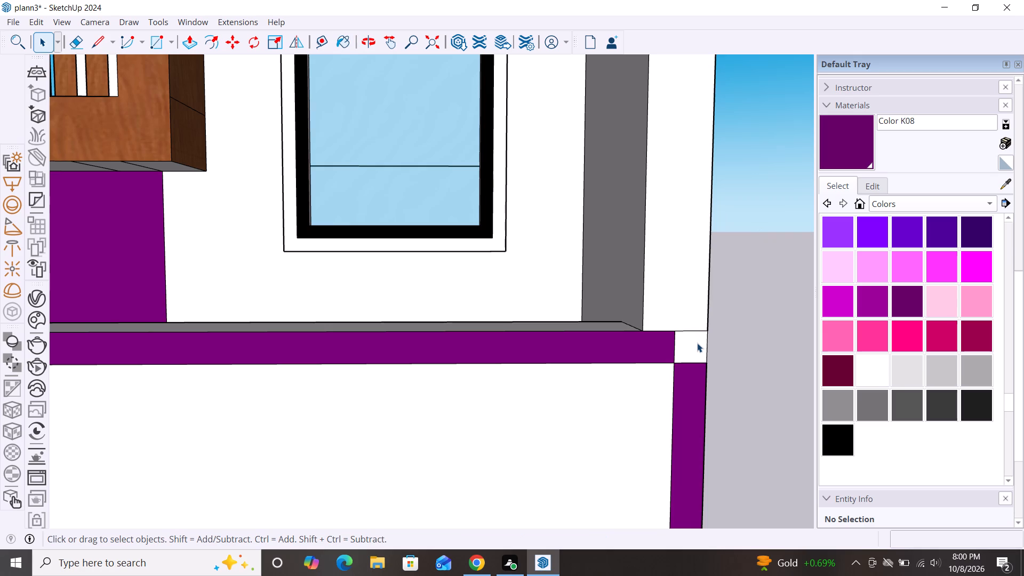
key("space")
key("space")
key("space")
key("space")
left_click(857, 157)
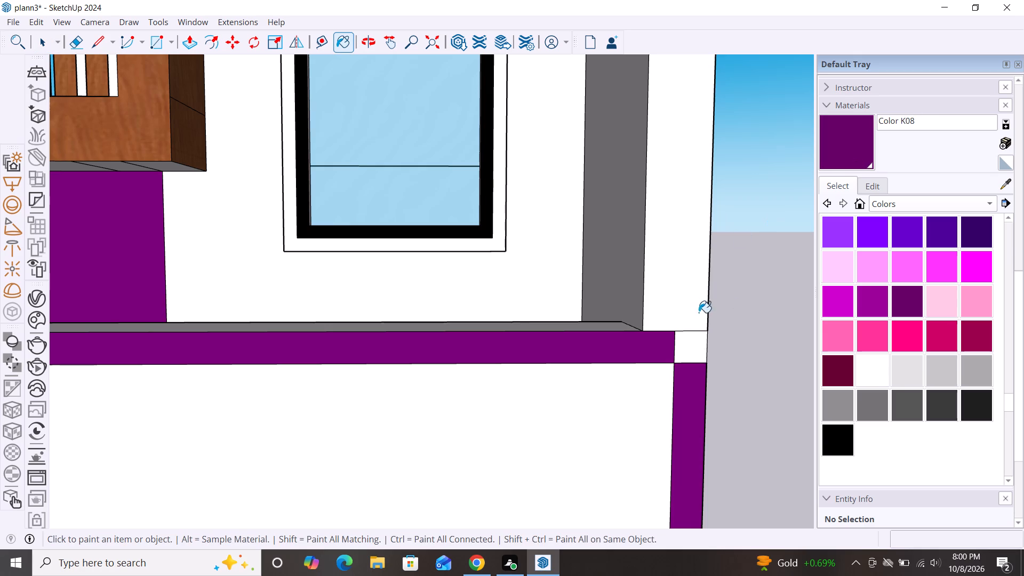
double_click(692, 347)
Paint the front and gate-side faces of the white pillar on the other side of the gate with Color K08.
scroll(751, 276, "down", 9)
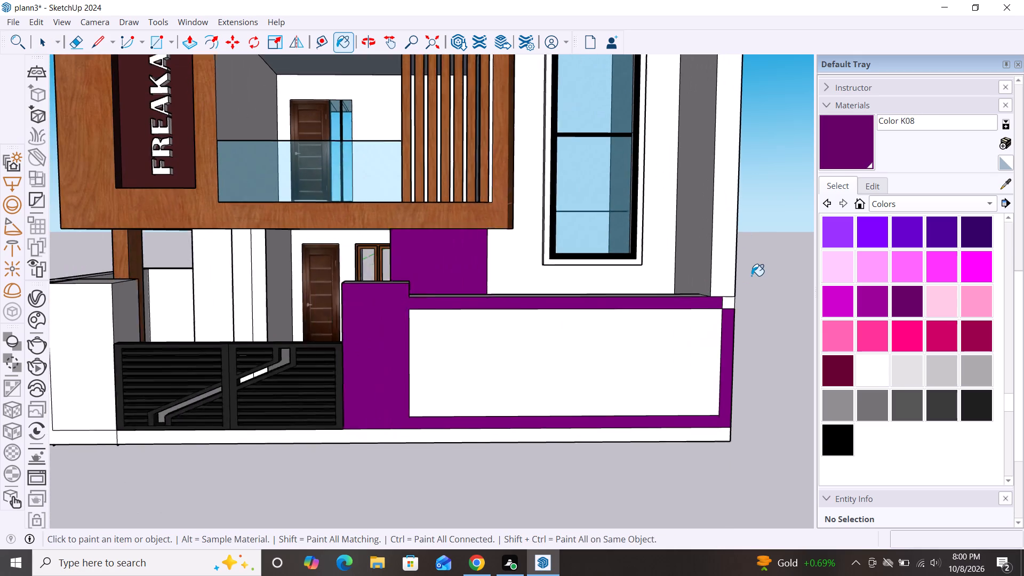
scroll(751, 276, "down", 1)
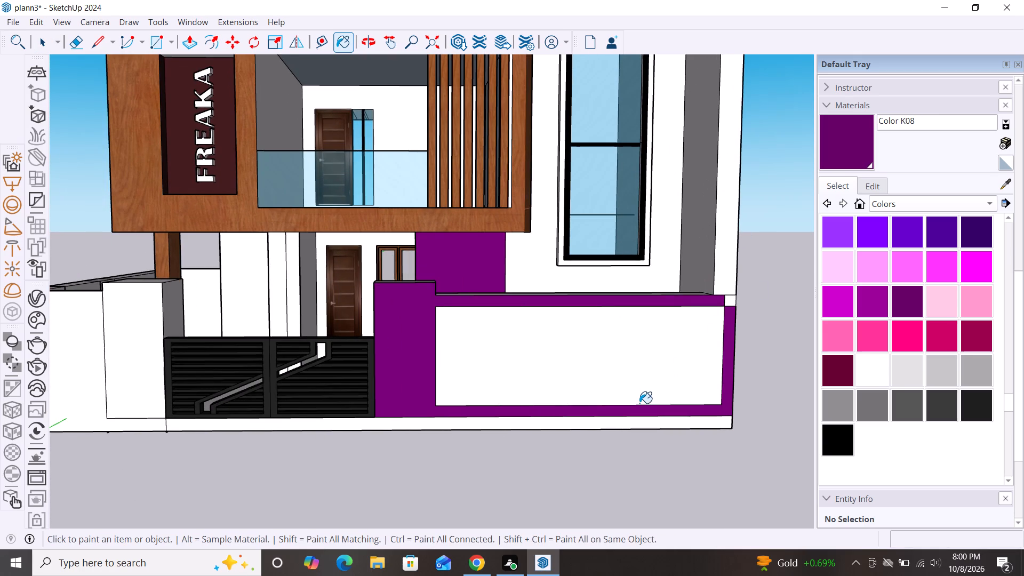
left_click(141, 320)
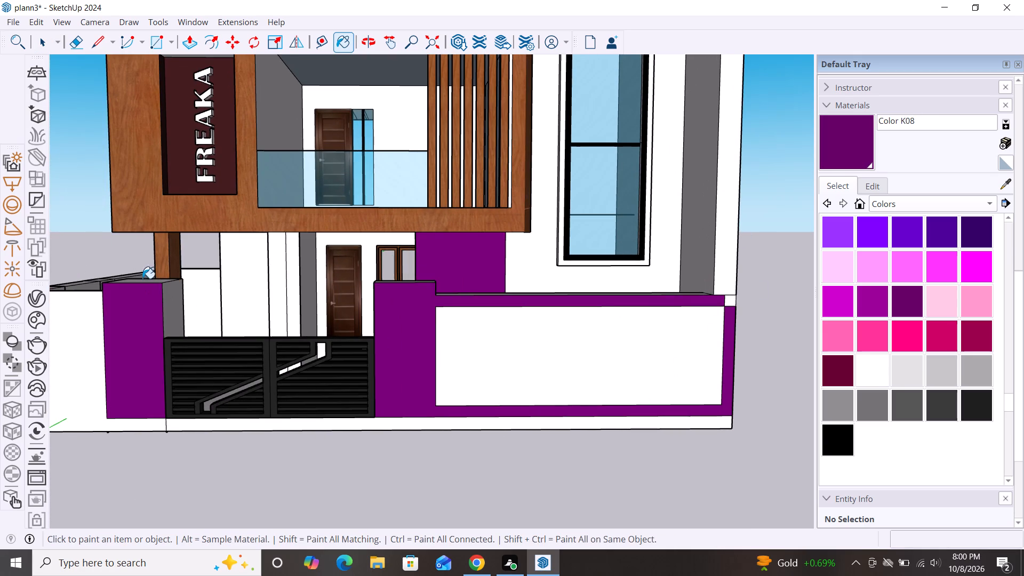
scroll(228, 268, "down", 3)
middle_click_drag(306, 374, 440, 403)
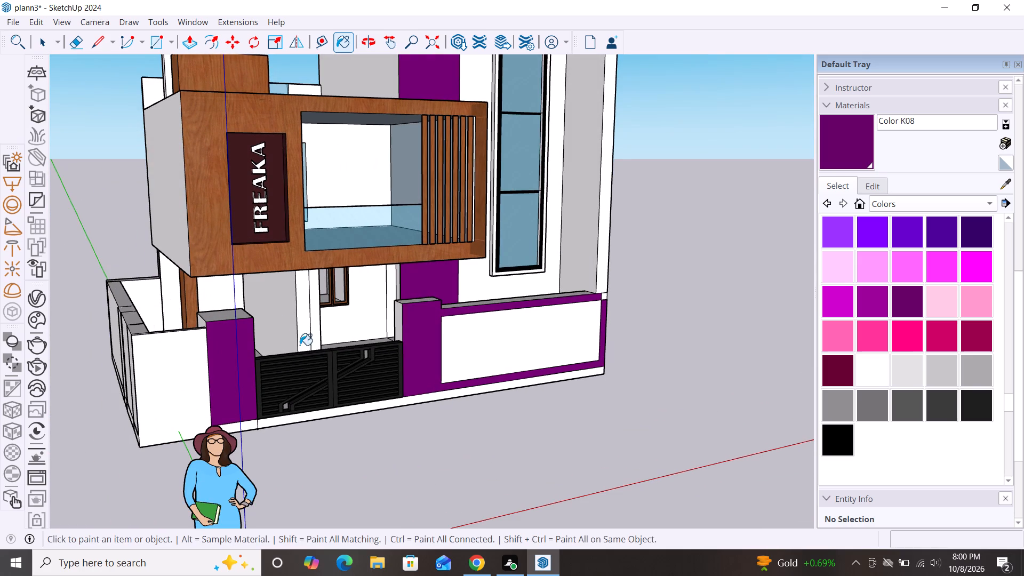
middle_click_drag(310, 384, 155, 387)
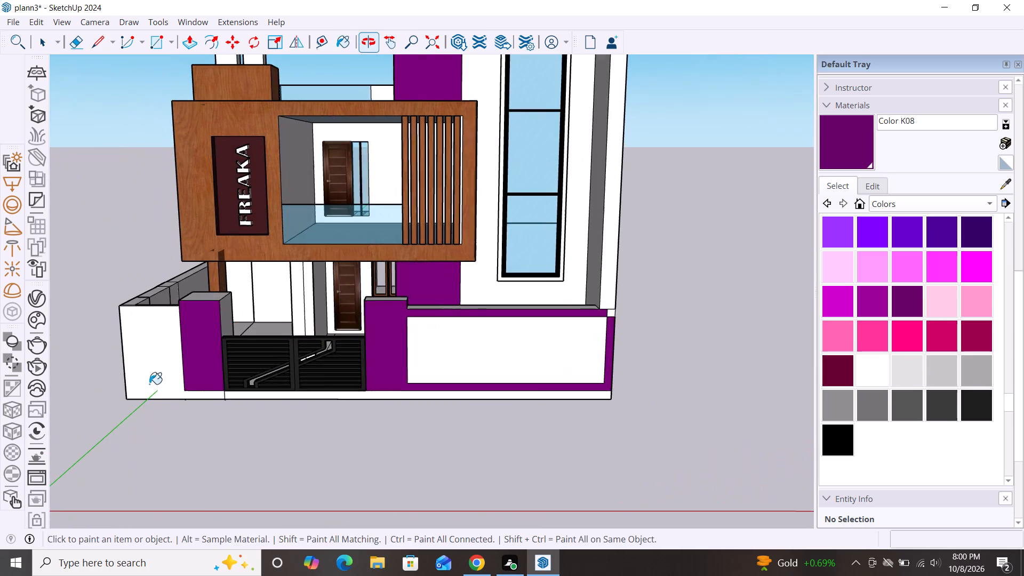
left_click(227, 325)
Edit Color K08 and set its red value to 95.
scroll(414, 387, "down", 2)
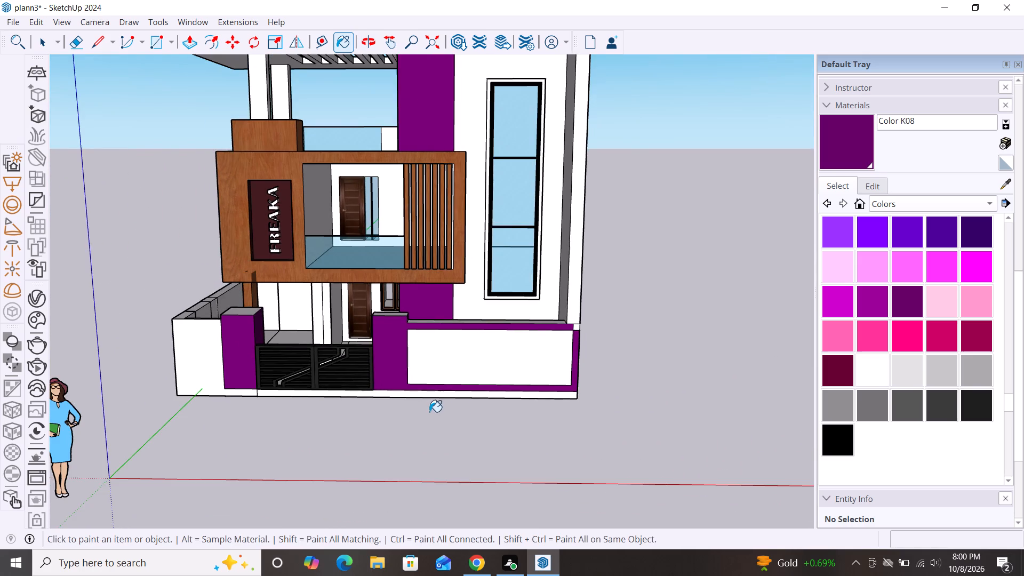
middle_click_drag(429, 412, 518, 405)
scroll(548, 388, "up", 2)
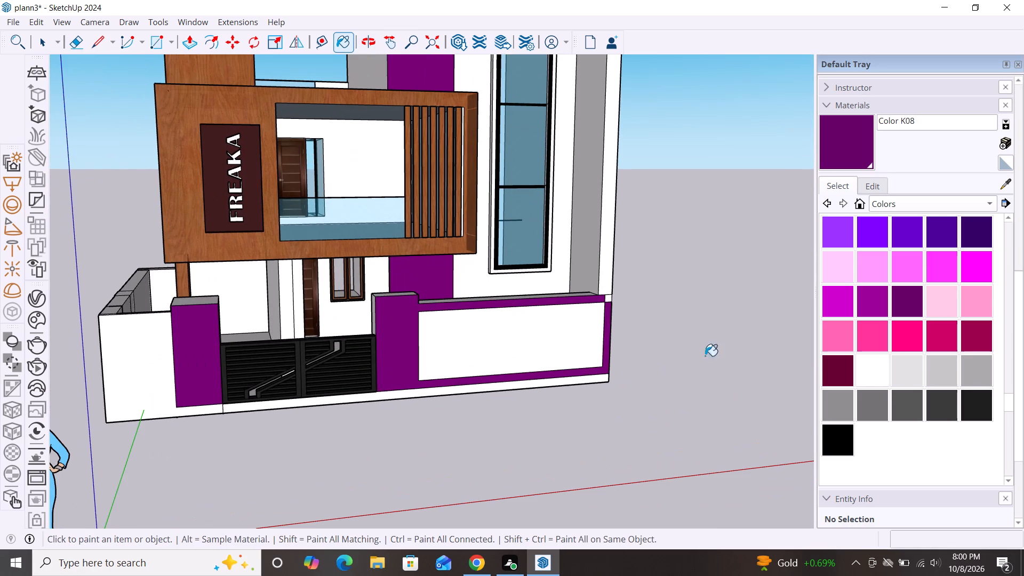
left_click(870, 185)
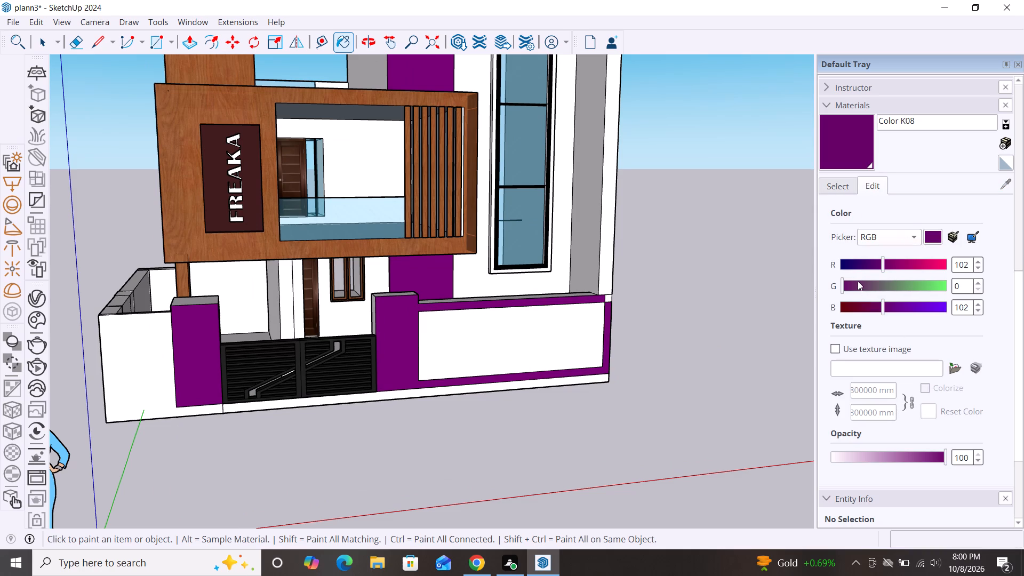
left_click(858, 266)
left_click(868, 263)
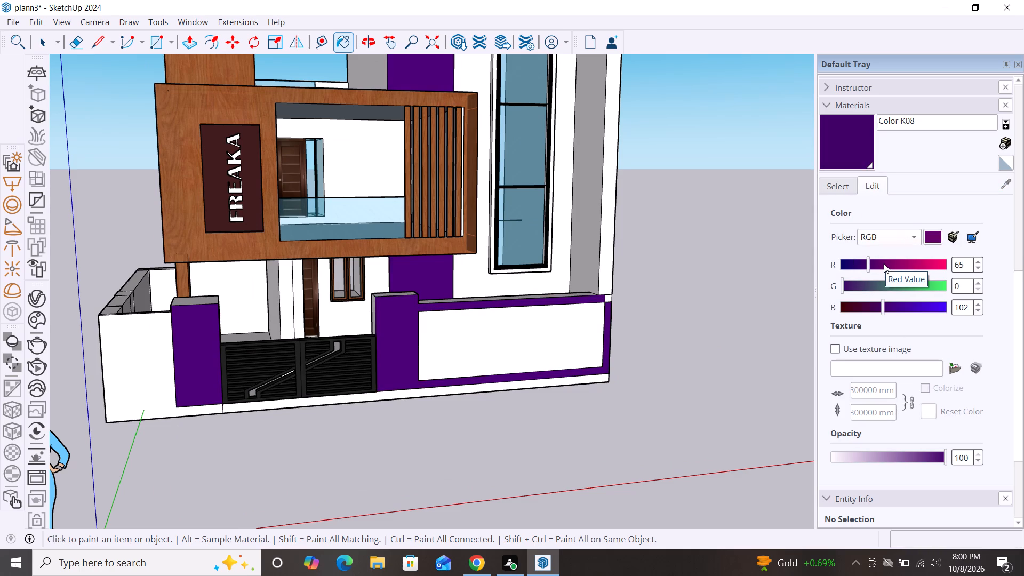
left_click(880, 265)
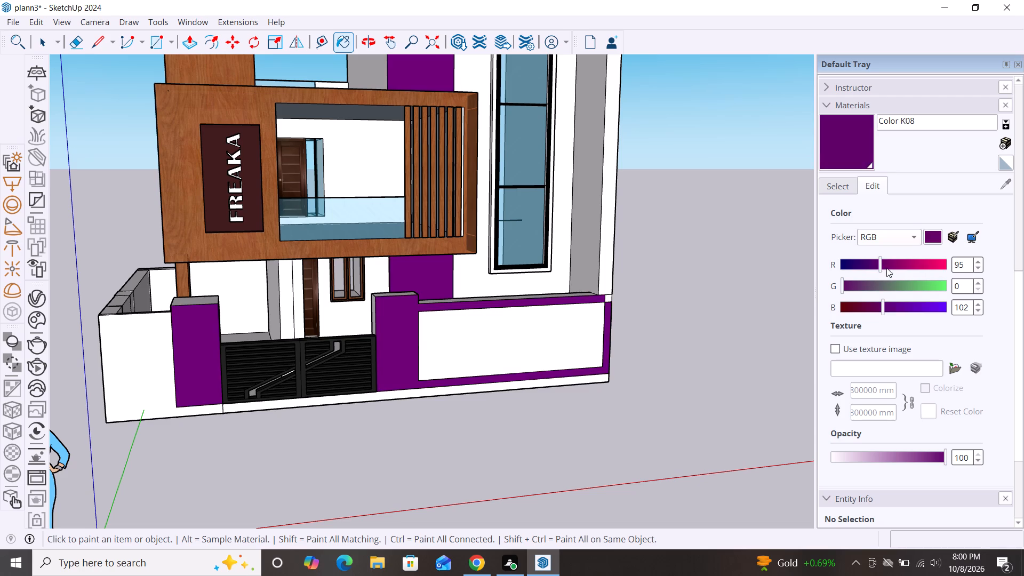
Try different blue values for Color K08 and settle on 39 for a dark maroon.
left_click(872, 306)
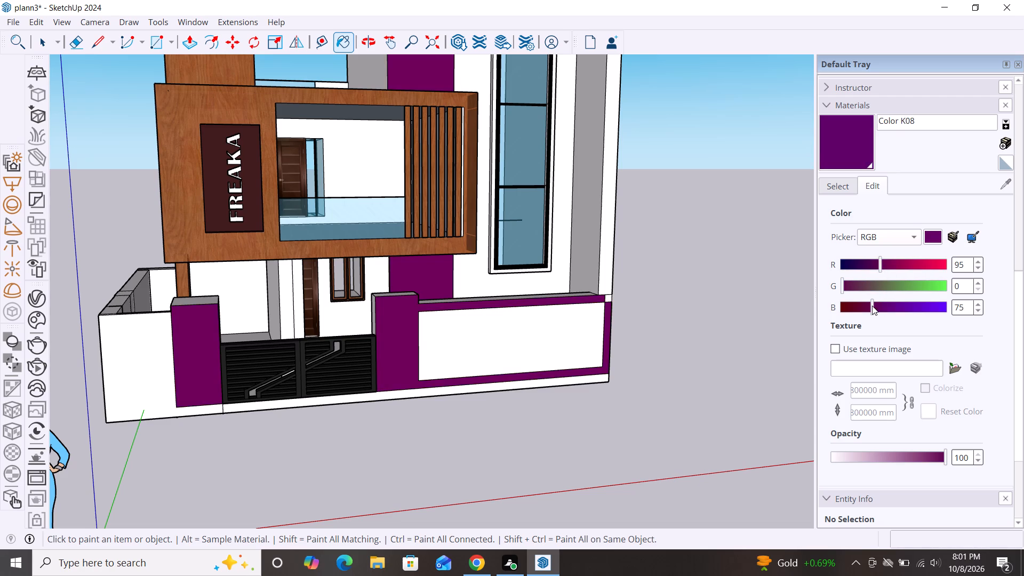
left_click(868, 310)
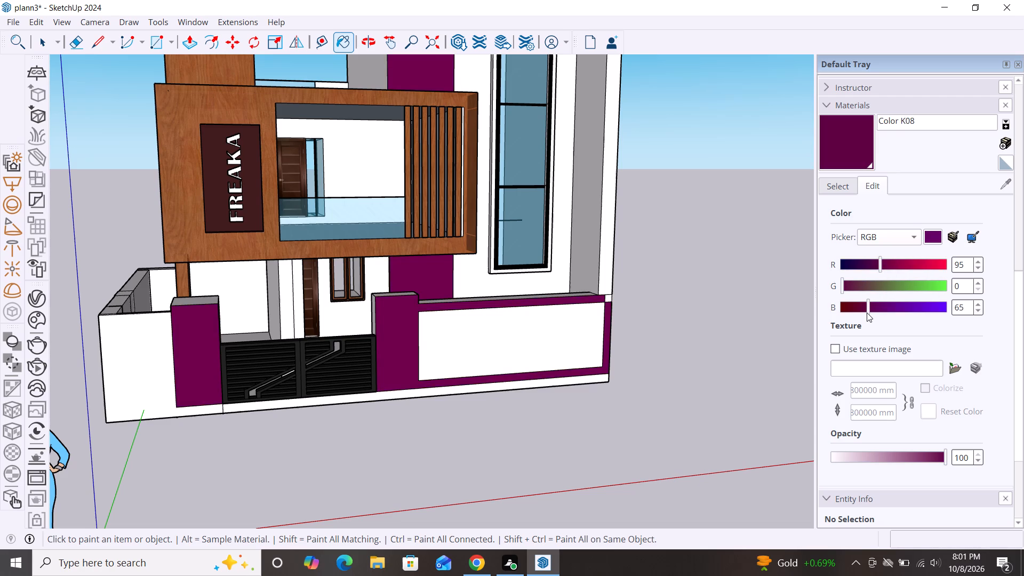
left_click(867, 313)
left_click(852, 310)
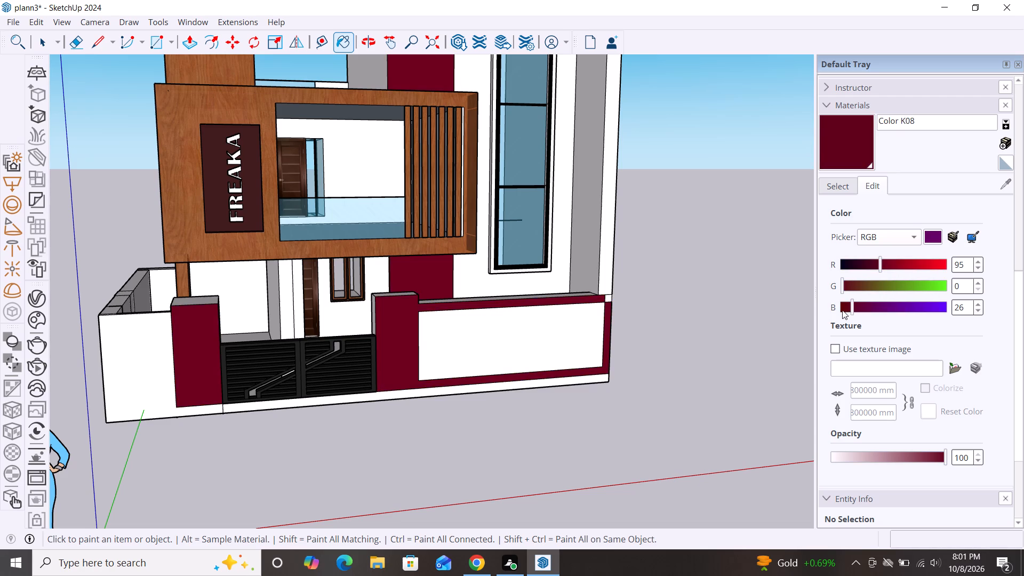
left_click(842, 309)
left_click(877, 309)
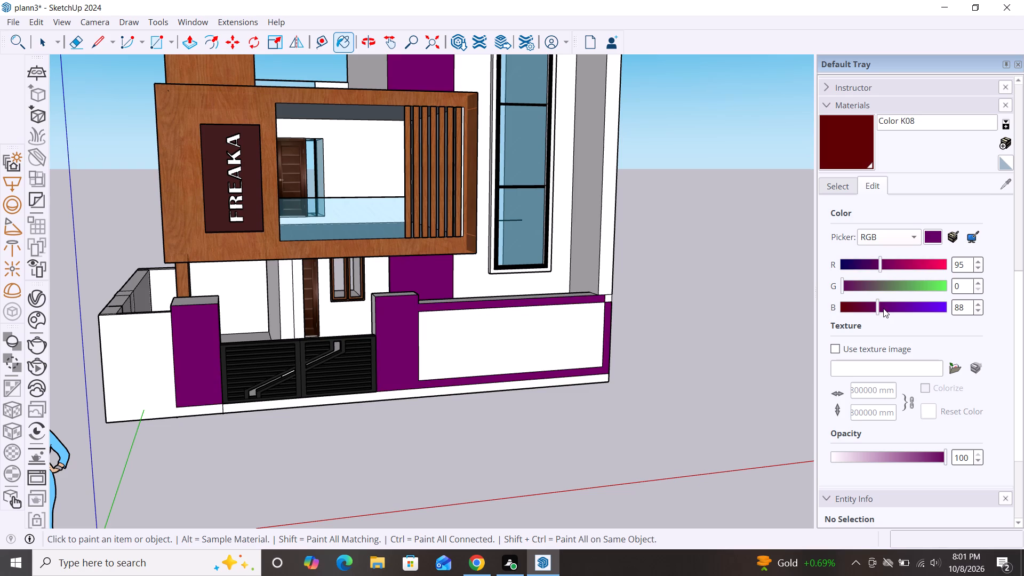
left_click(887, 309)
left_click(868, 311)
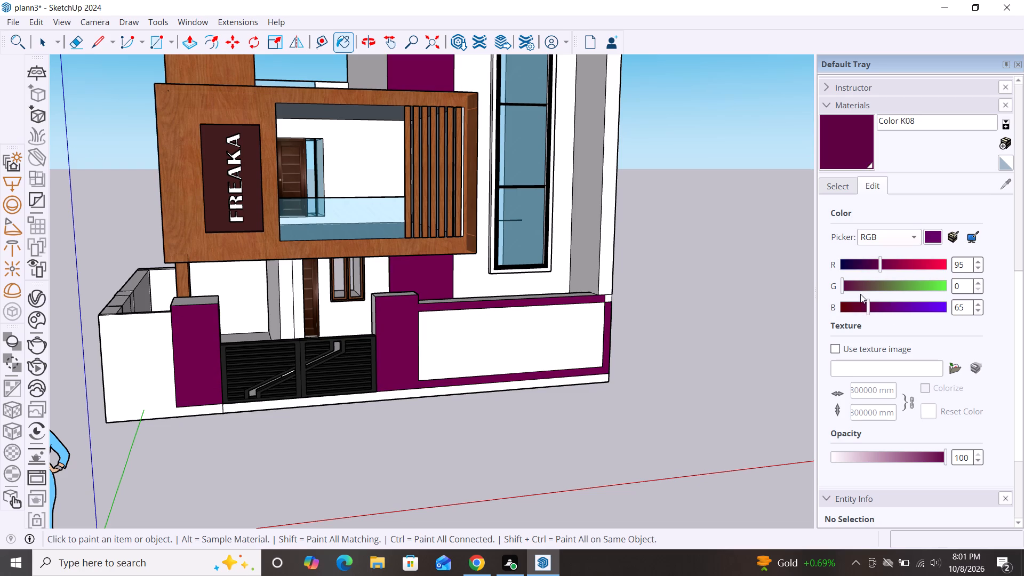
left_click(855, 308)
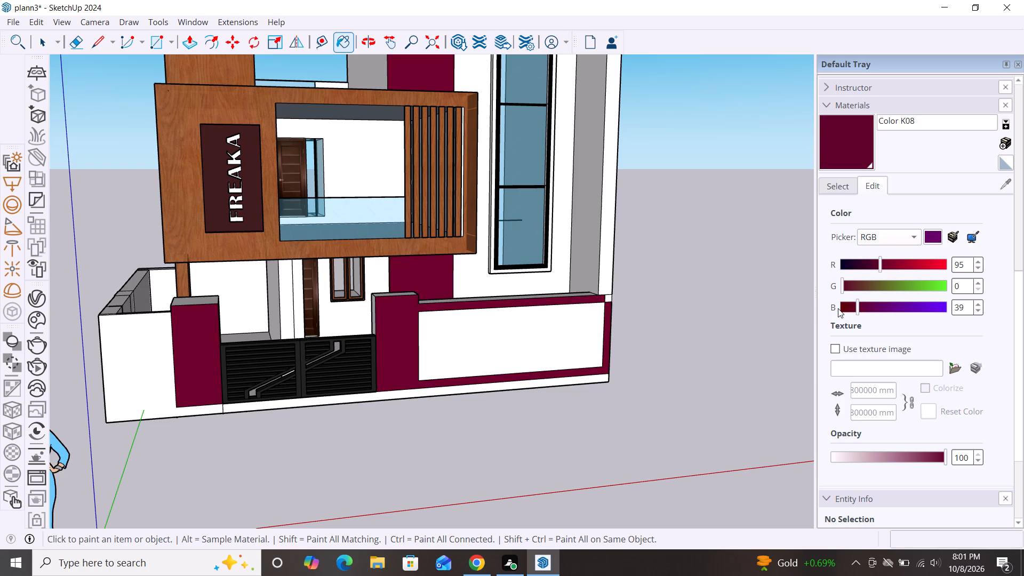
Choose Color J08 from the Colors collection and paint the wall strip below the wooden balcony box with it.
left_click(841, 183)
scroll(895, 302, "down", 1)
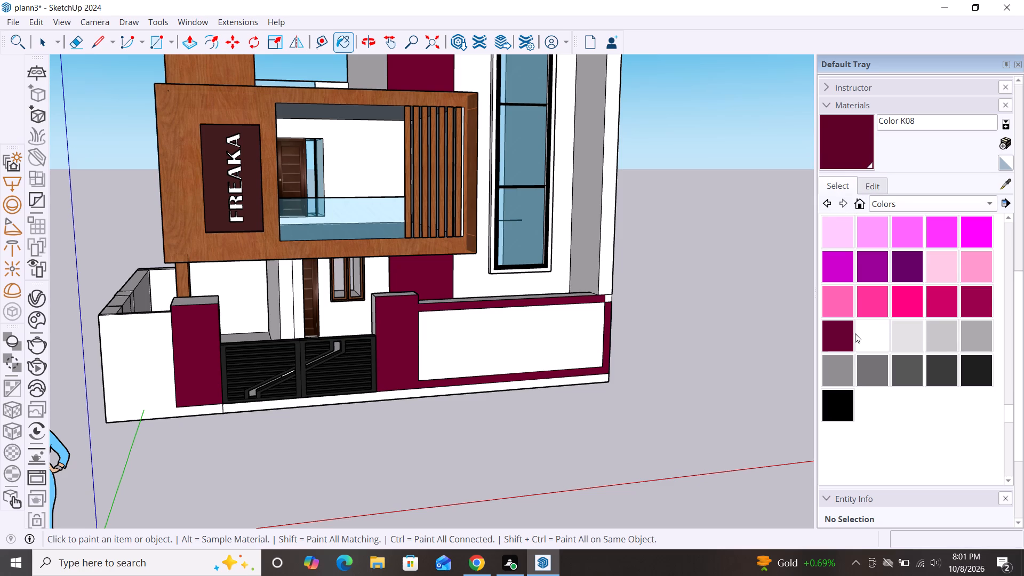
scroll(873, 313, "up", 1)
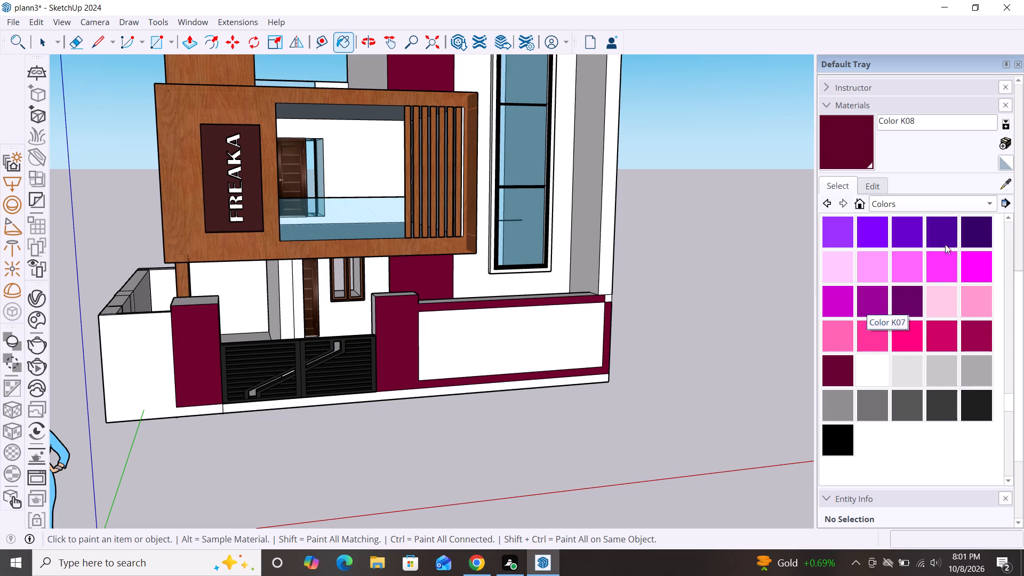
left_click(969, 237)
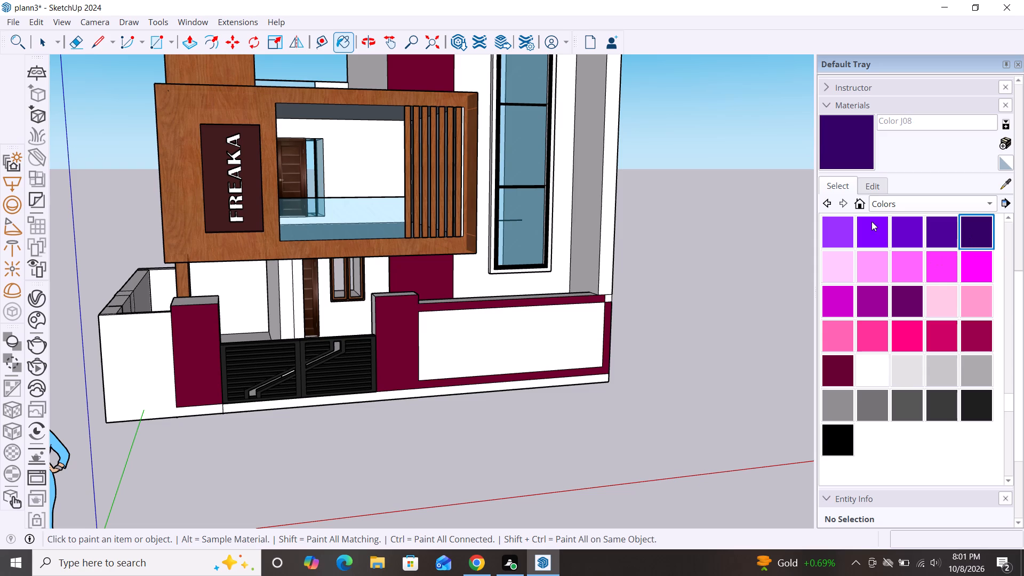
left_click(873, 183)
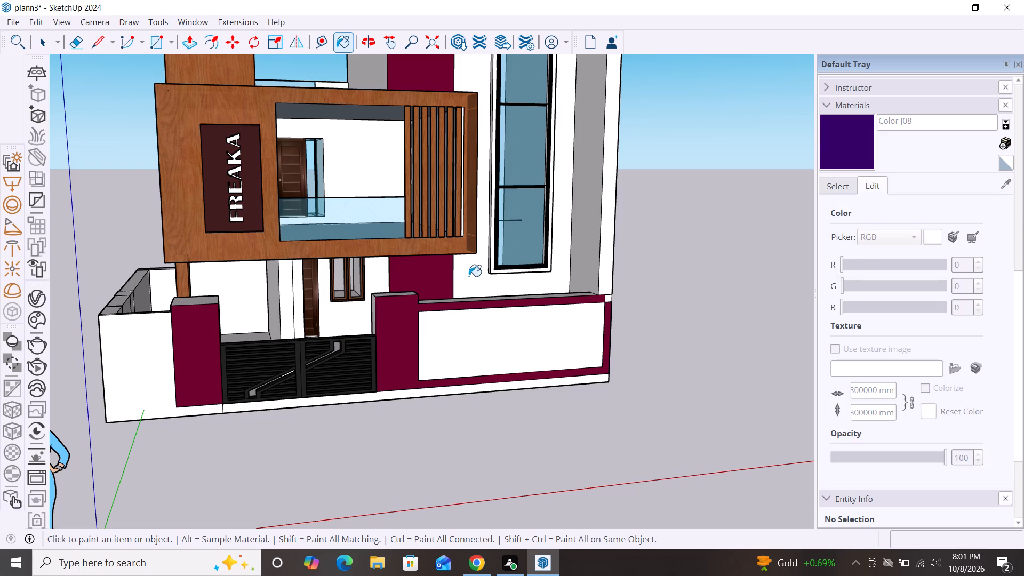
left_click(444, 279)
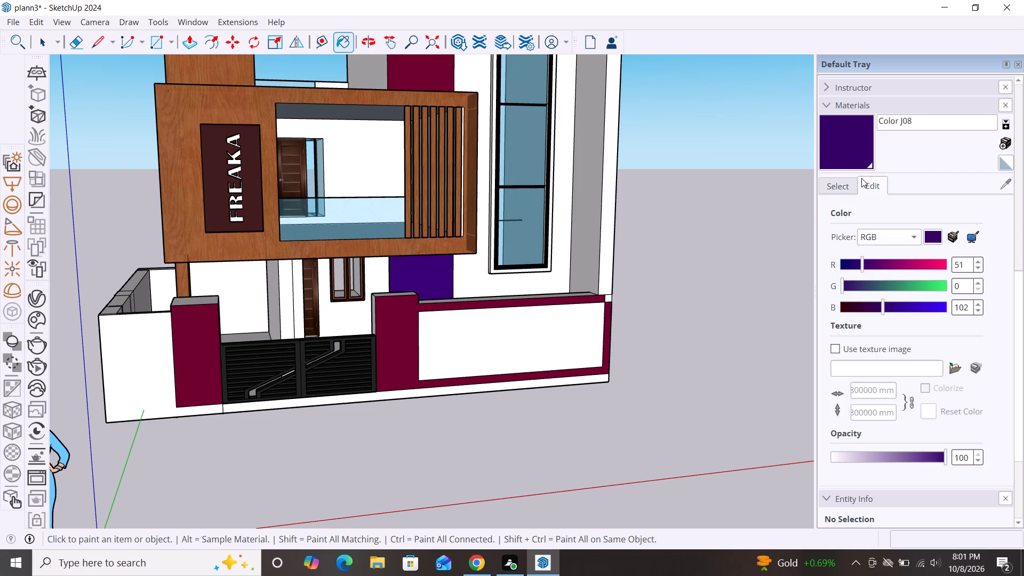
left_click(857, 178)
left_click(435, 263)
scroll(569, 330, "down", 2)
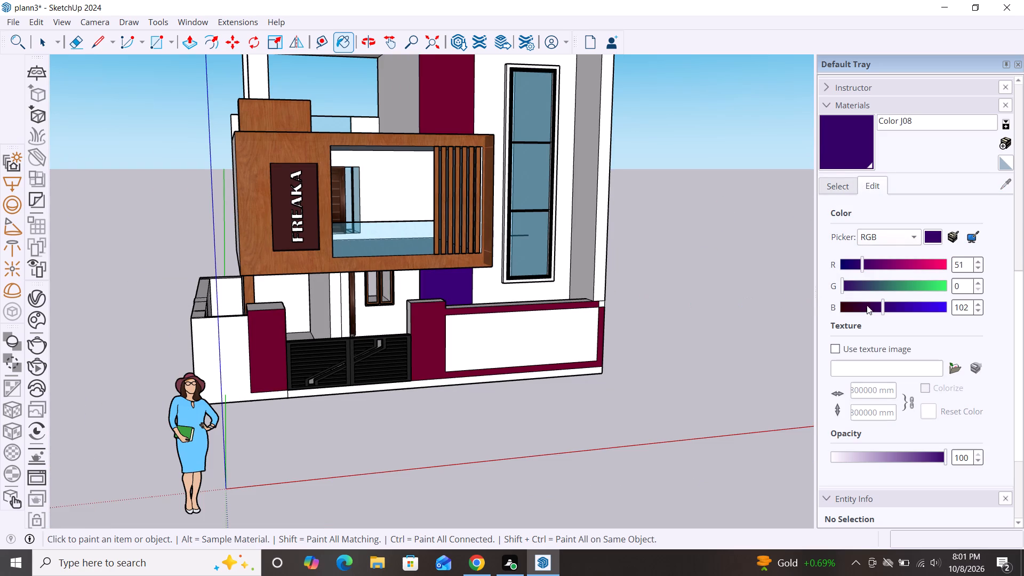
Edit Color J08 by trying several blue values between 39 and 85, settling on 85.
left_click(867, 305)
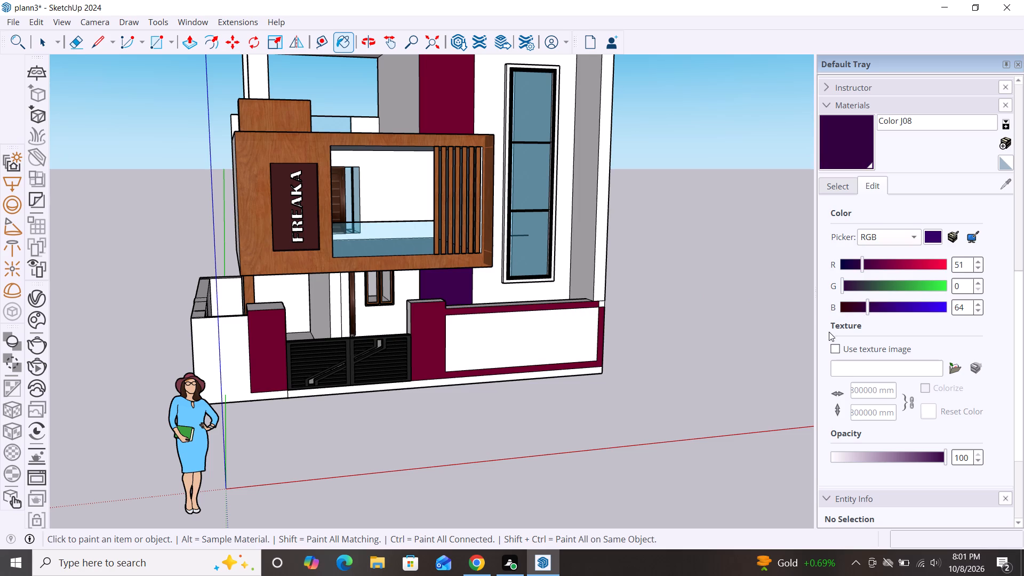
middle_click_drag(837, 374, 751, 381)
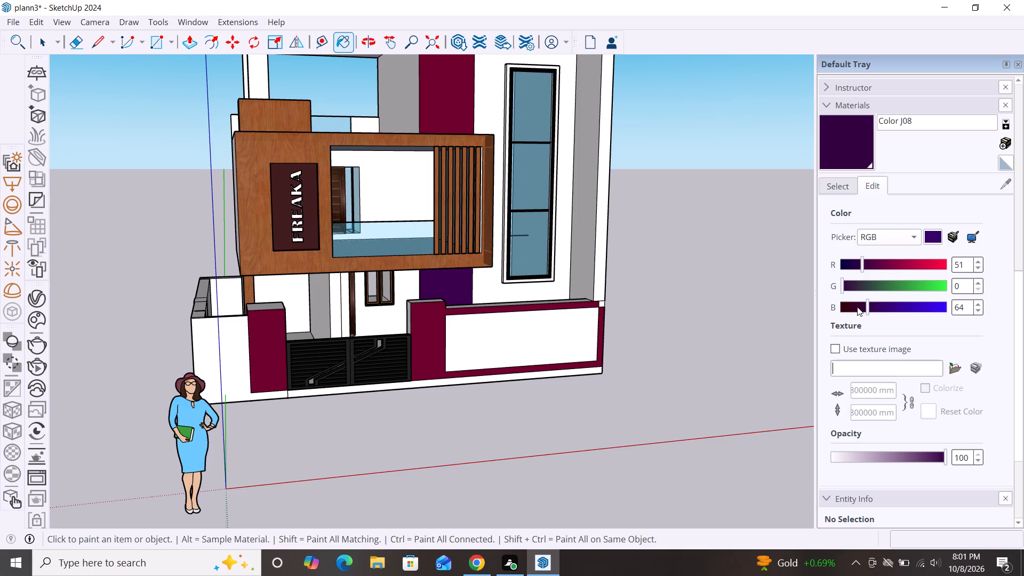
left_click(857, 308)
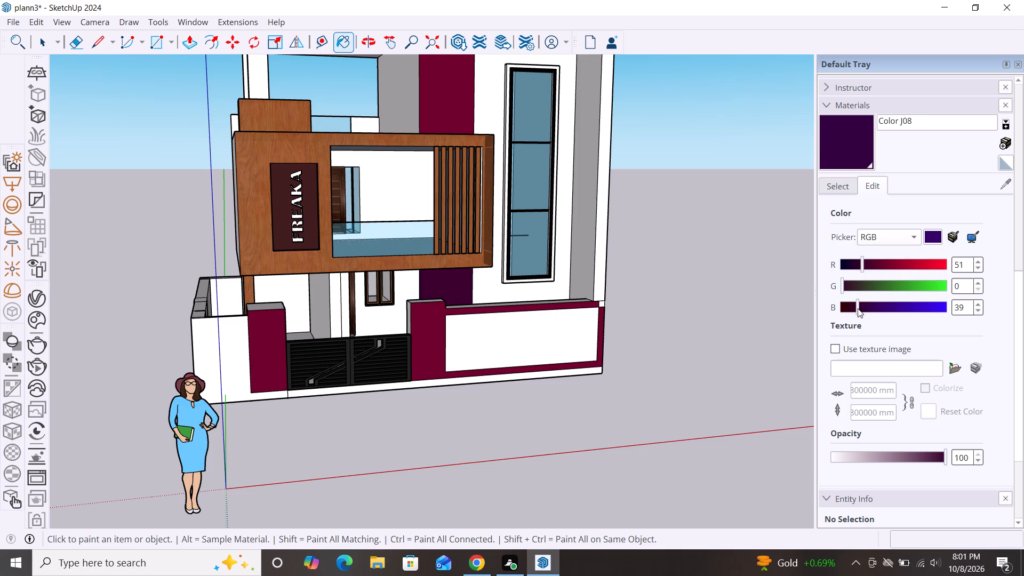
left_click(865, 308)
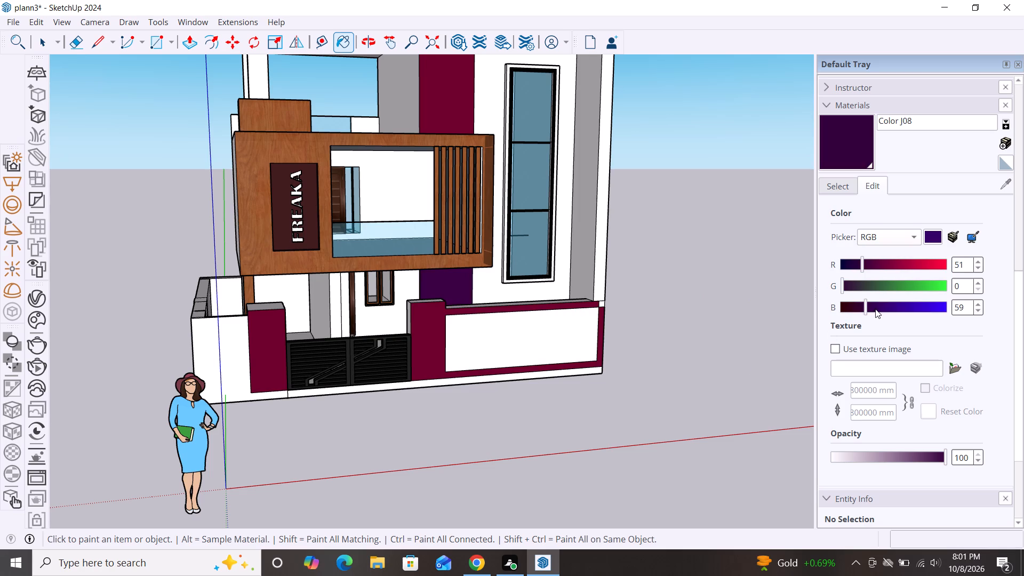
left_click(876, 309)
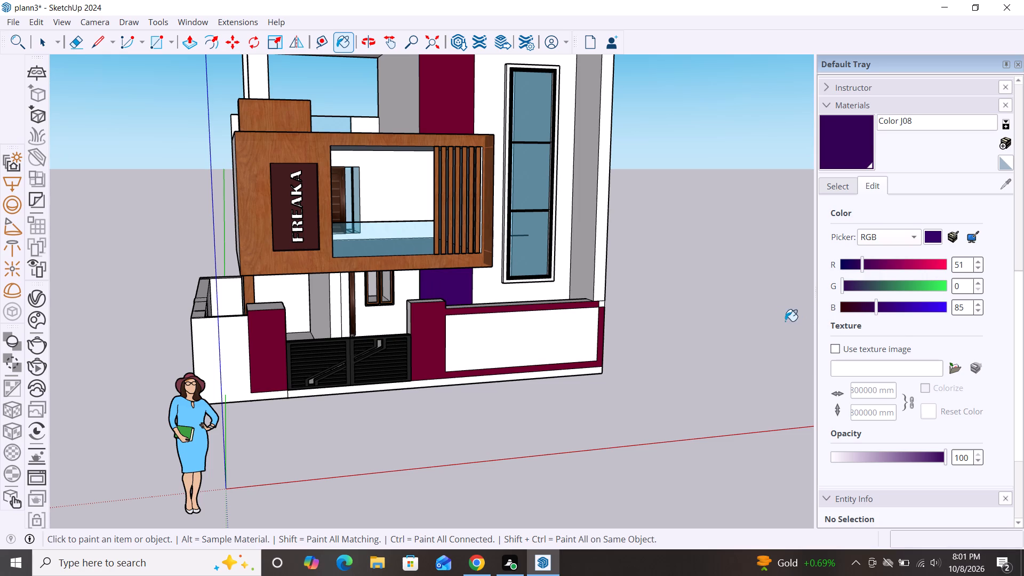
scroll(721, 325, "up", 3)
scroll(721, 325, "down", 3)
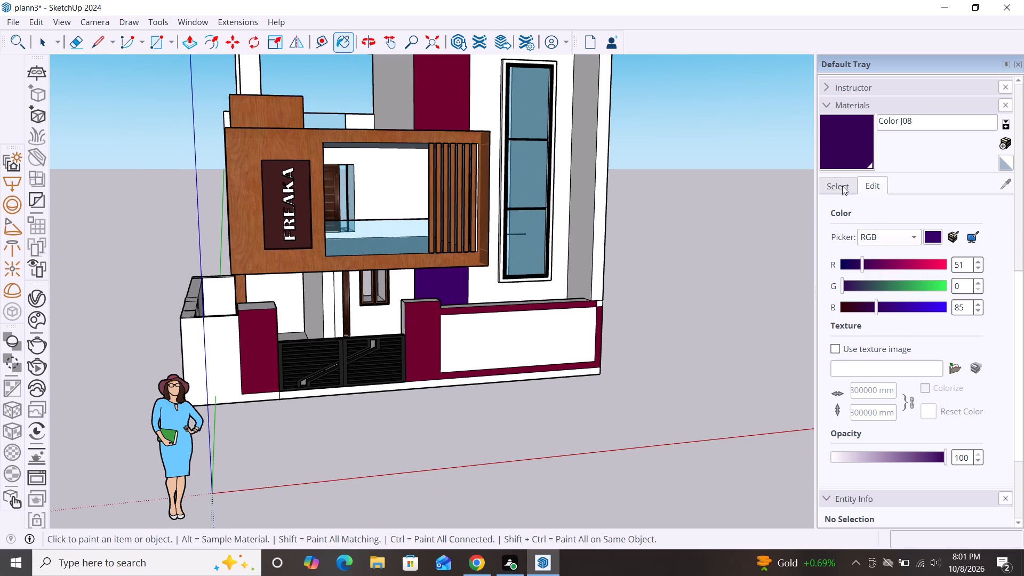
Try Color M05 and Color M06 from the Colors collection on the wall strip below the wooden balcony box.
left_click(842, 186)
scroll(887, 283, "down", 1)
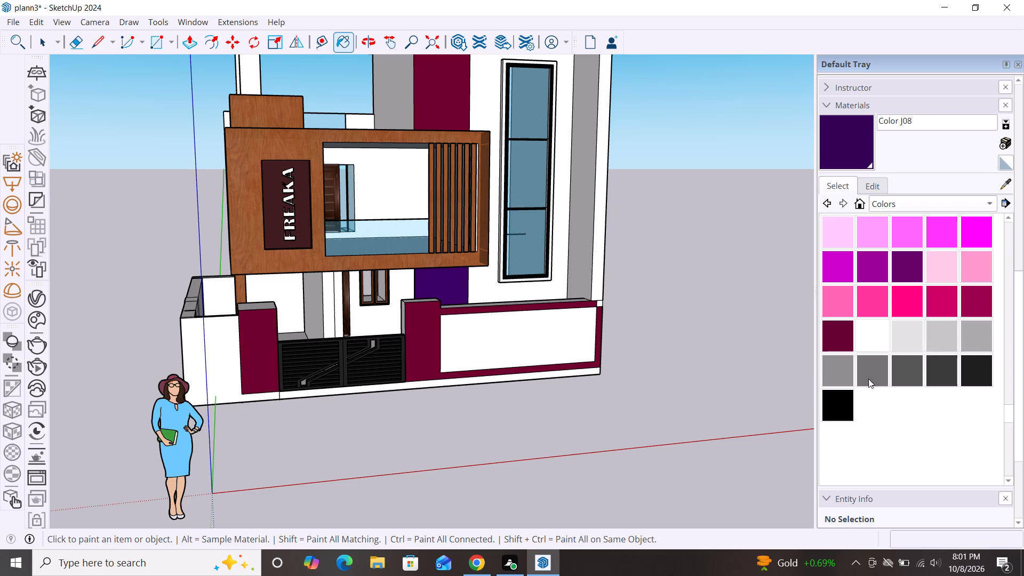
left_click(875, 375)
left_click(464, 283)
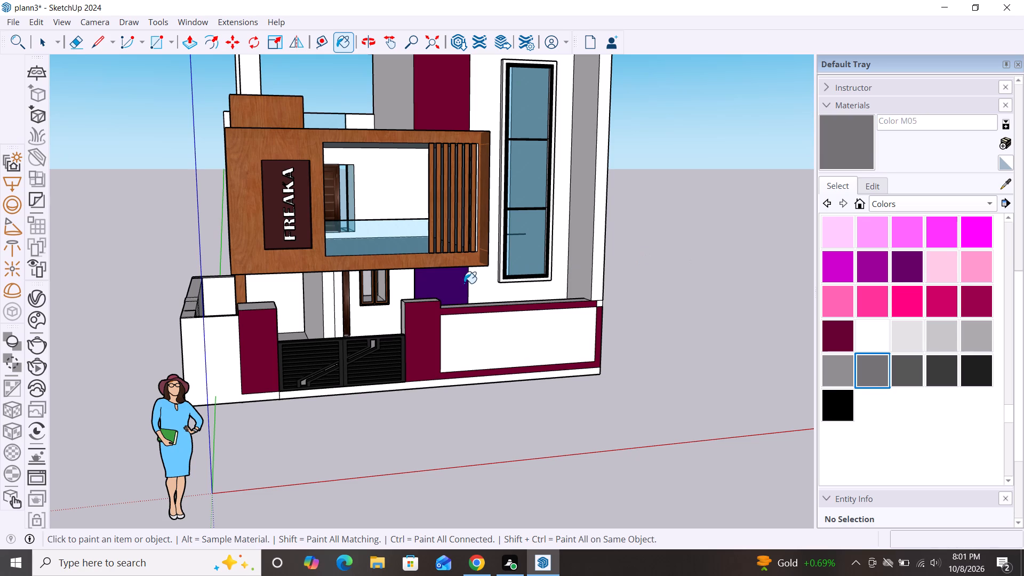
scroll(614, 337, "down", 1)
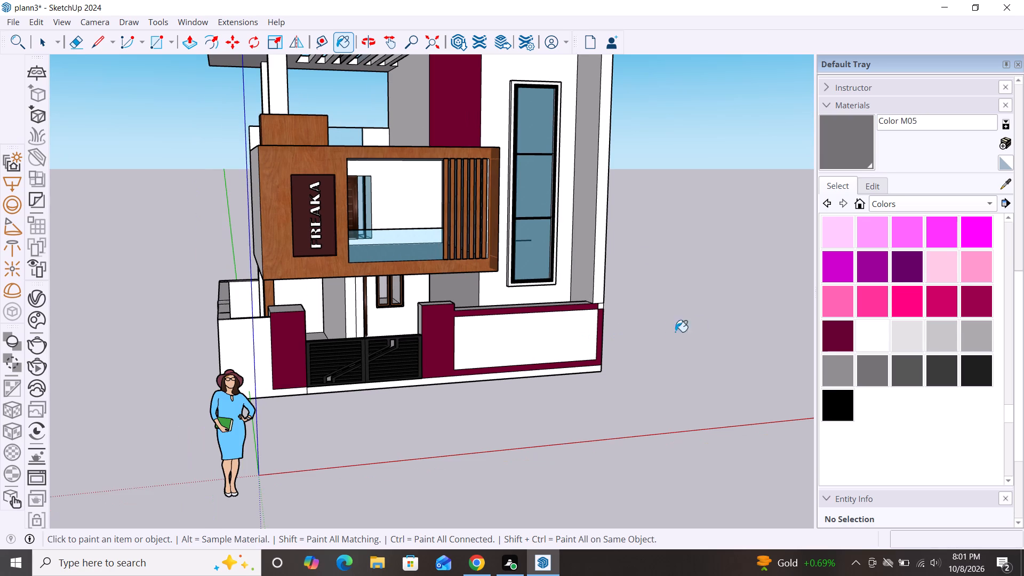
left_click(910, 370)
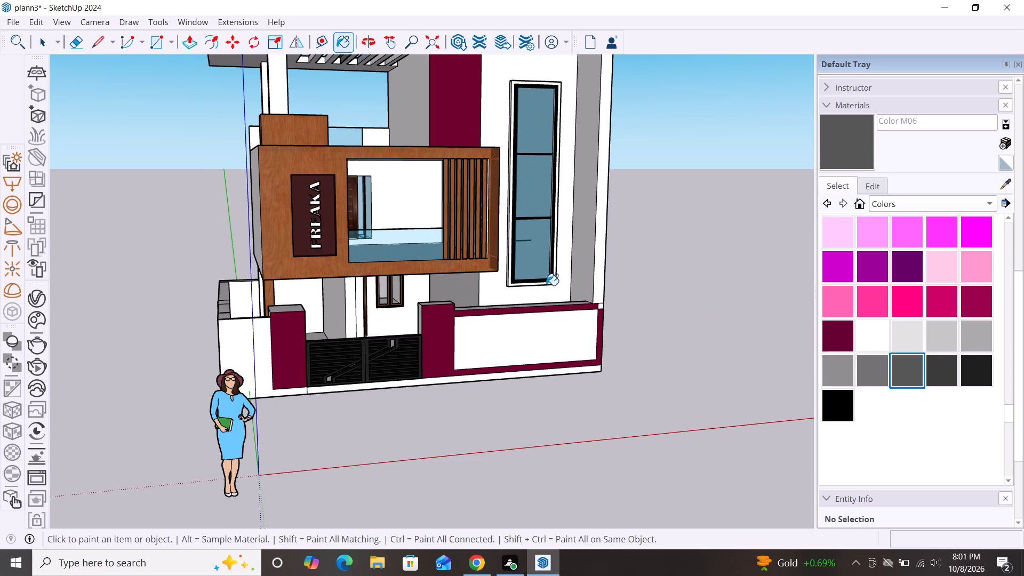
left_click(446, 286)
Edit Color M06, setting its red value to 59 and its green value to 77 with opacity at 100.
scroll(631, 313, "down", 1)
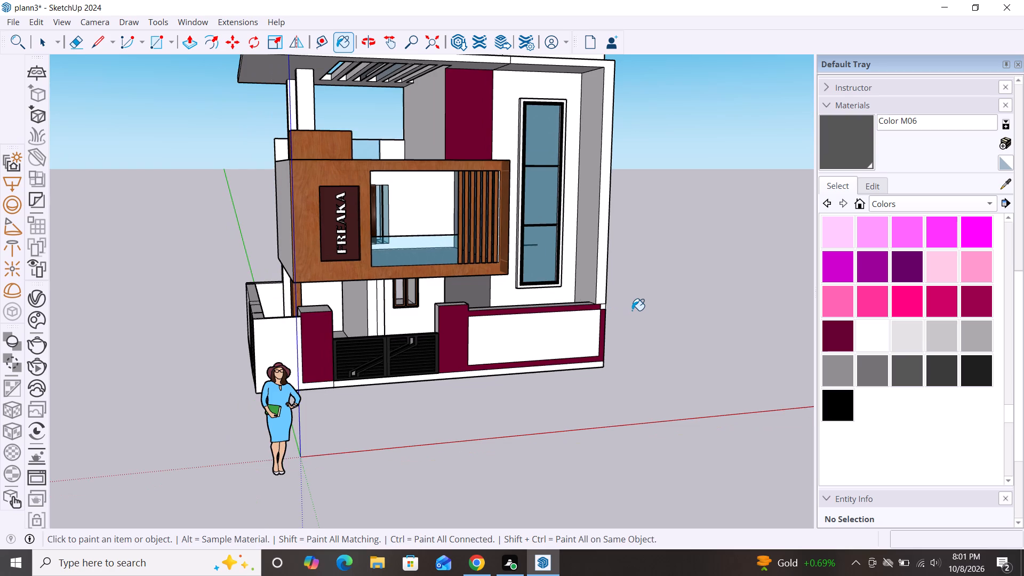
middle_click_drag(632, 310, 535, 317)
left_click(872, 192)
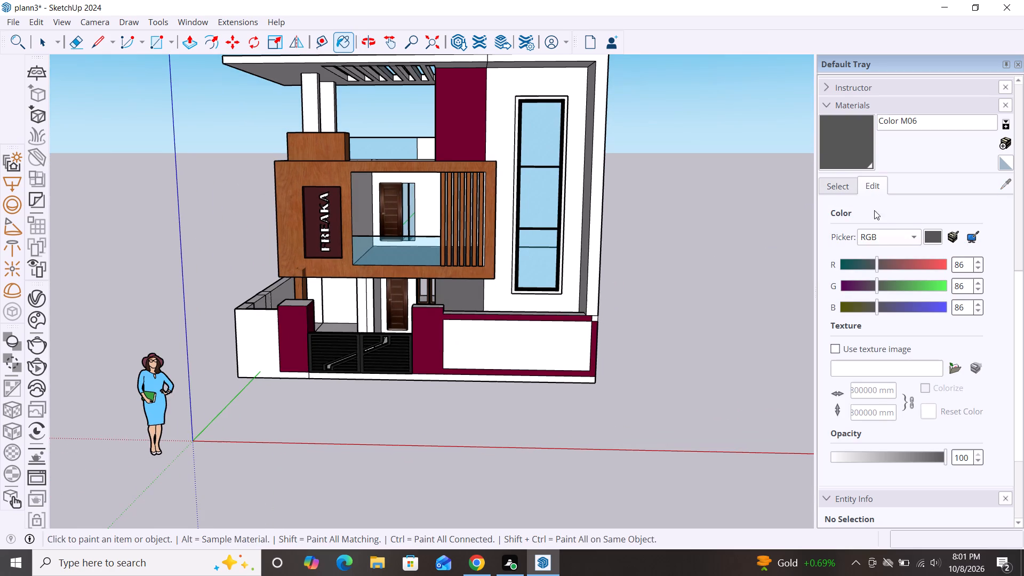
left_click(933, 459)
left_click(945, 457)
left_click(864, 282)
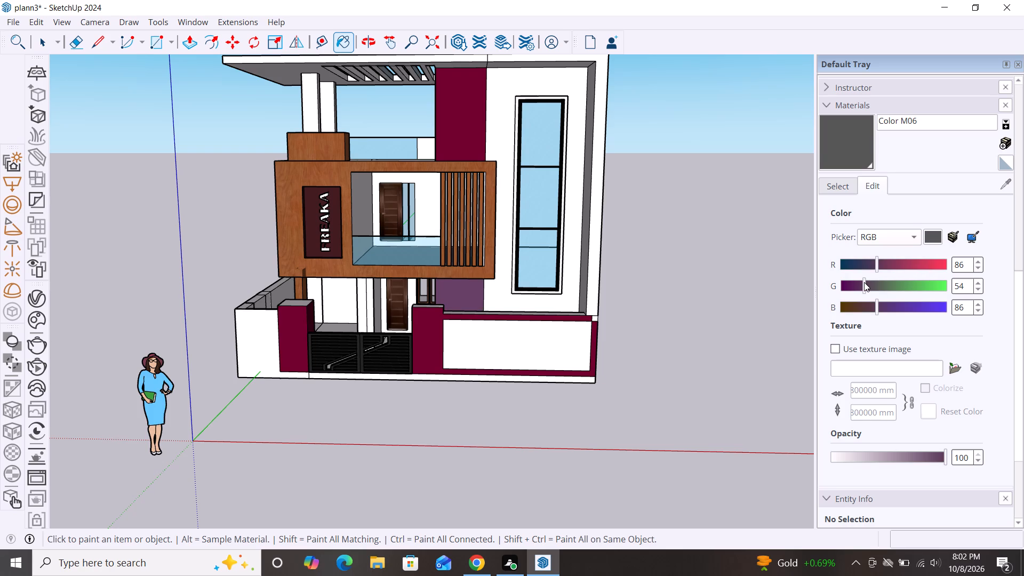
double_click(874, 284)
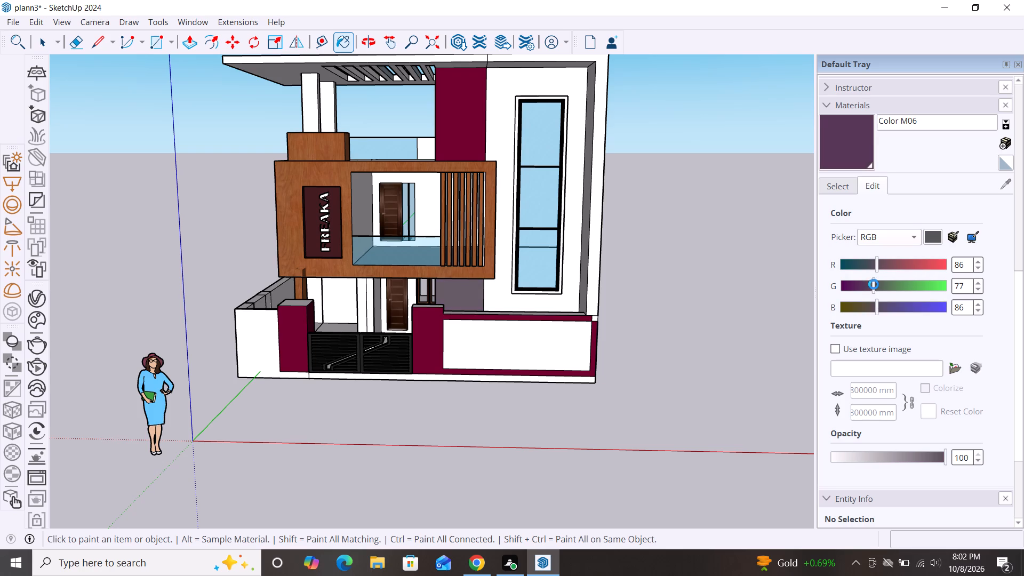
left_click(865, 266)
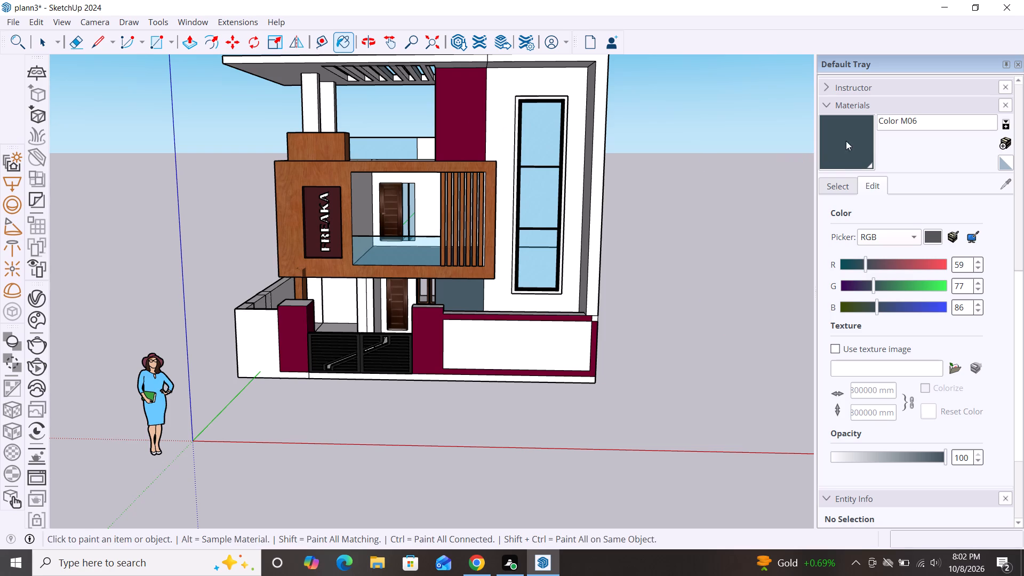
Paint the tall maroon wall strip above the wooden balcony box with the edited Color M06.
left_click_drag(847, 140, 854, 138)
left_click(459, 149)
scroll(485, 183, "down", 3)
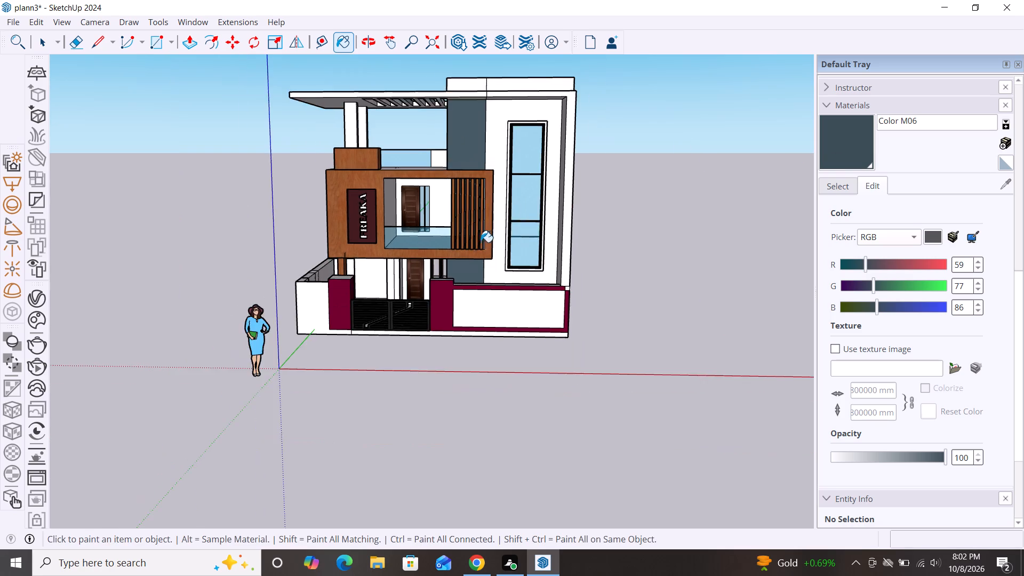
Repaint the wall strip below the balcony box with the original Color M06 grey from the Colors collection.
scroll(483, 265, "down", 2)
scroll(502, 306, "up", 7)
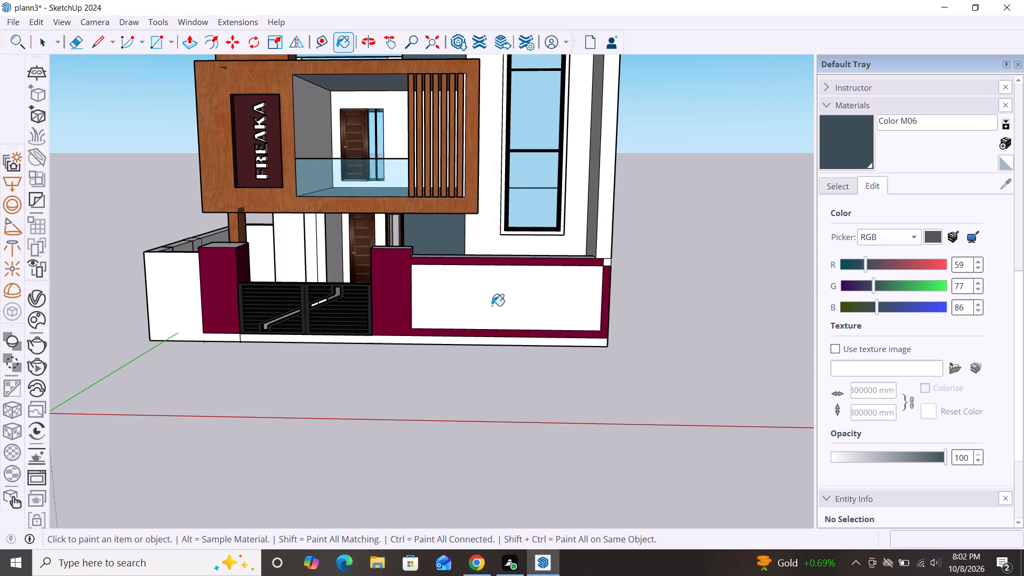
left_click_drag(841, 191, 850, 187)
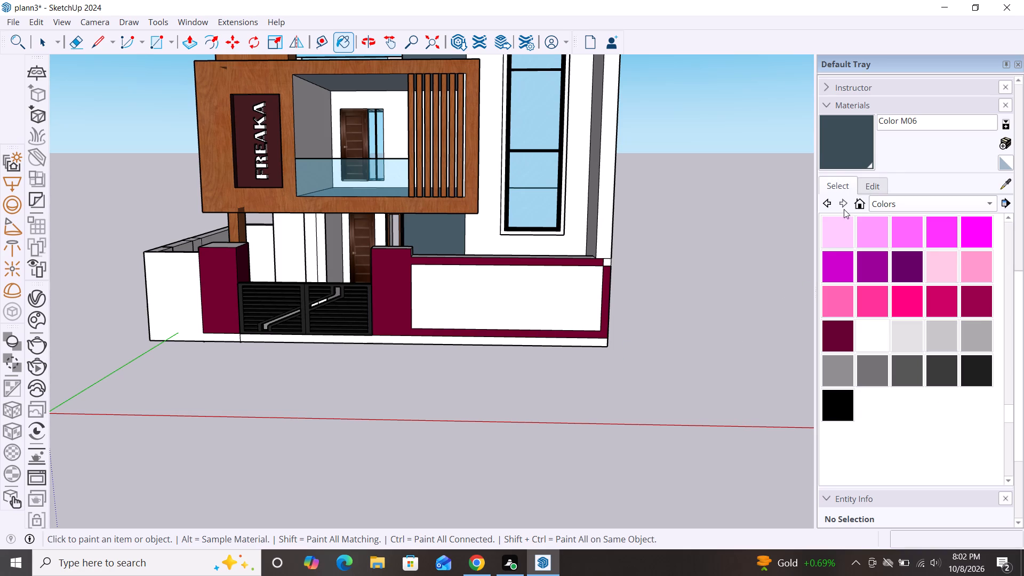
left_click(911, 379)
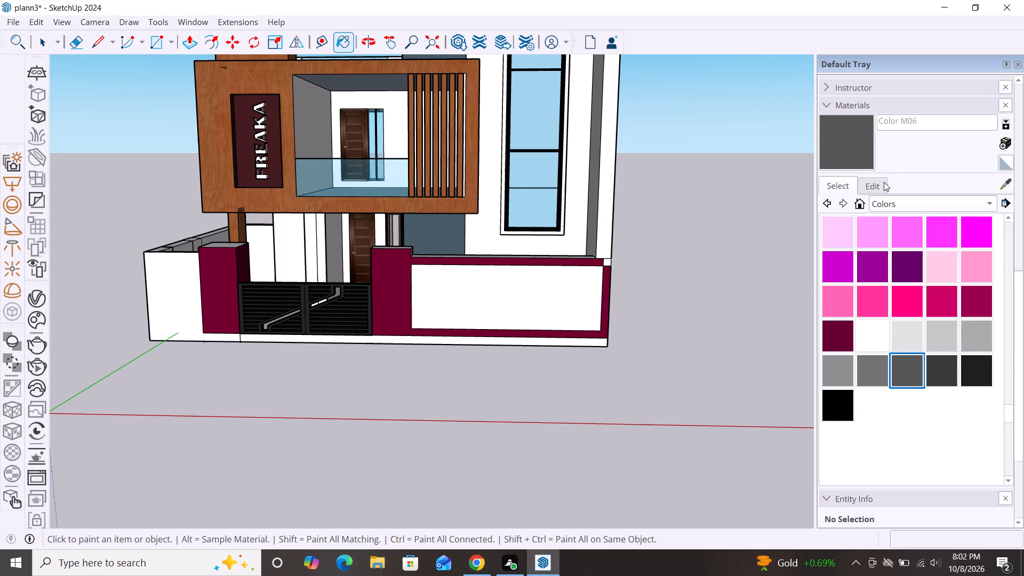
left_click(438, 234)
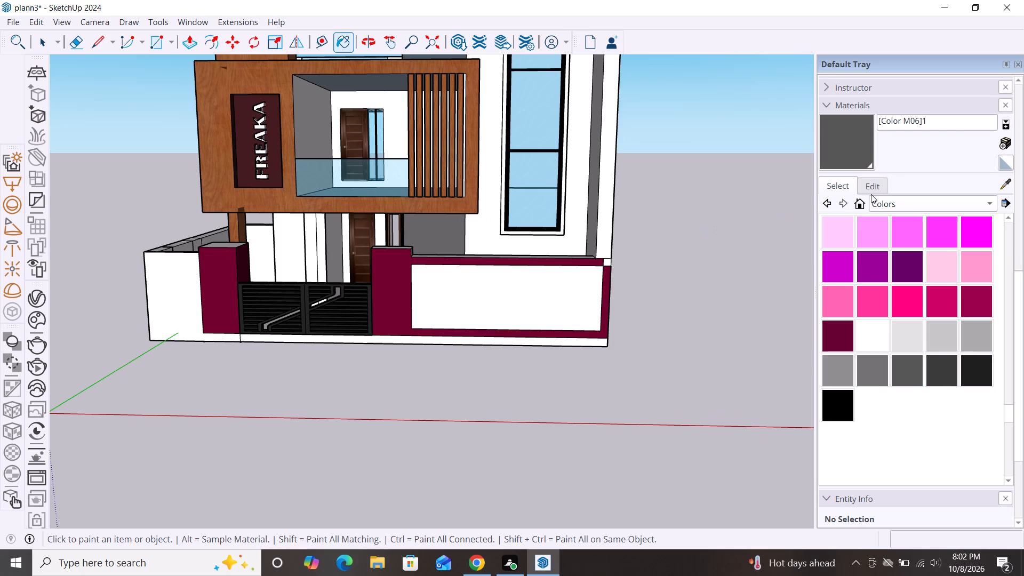
Paint the wall strip below the balcony box with Color M07 from the Colors collection.
left_click(940, 371)
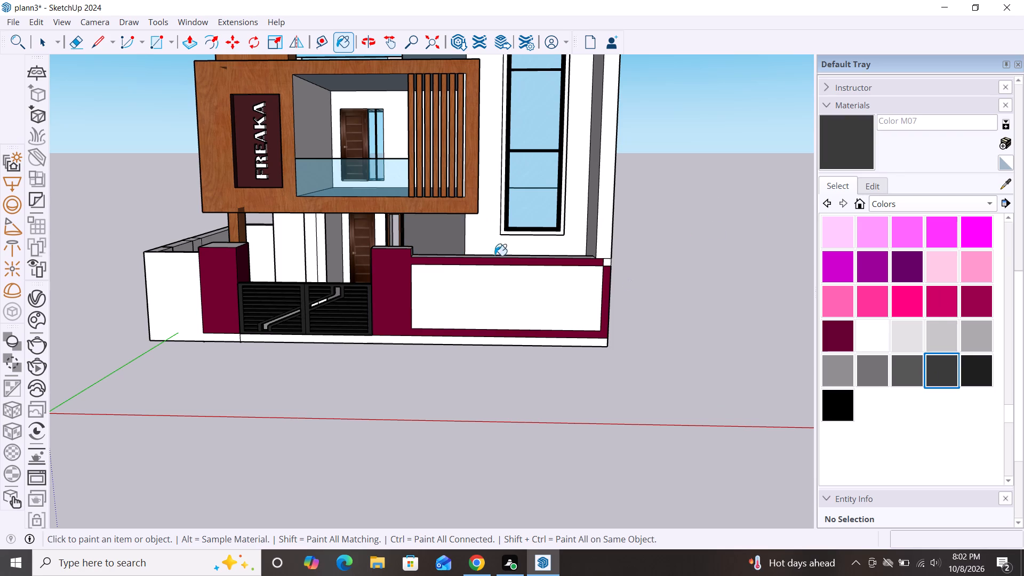
left_click(423, 247)
Edit Color M07, setting its green value to 51 and its blue value to 55.
left_click_drag(879, 182, 885, 180)
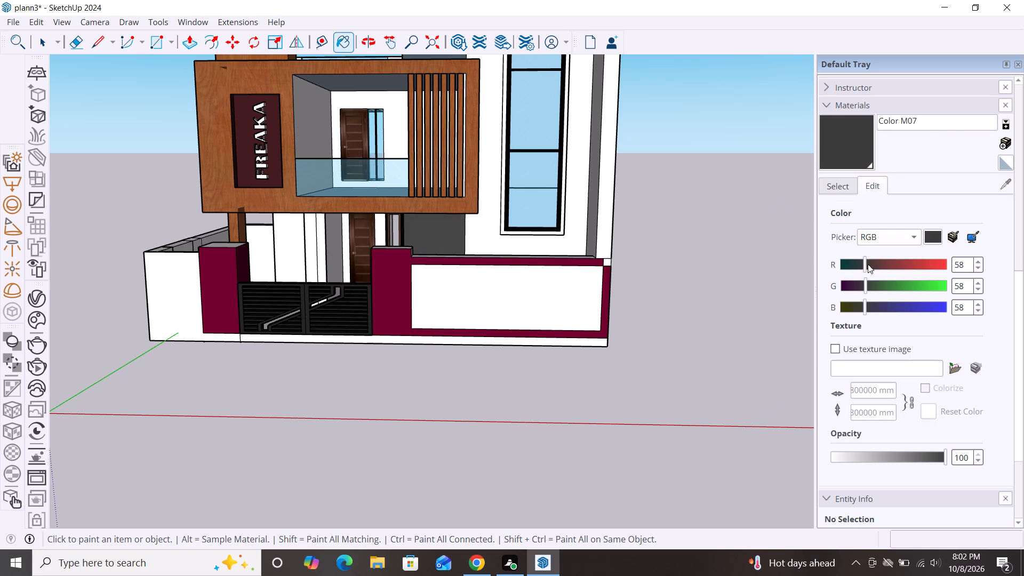
left_click(856, 284)
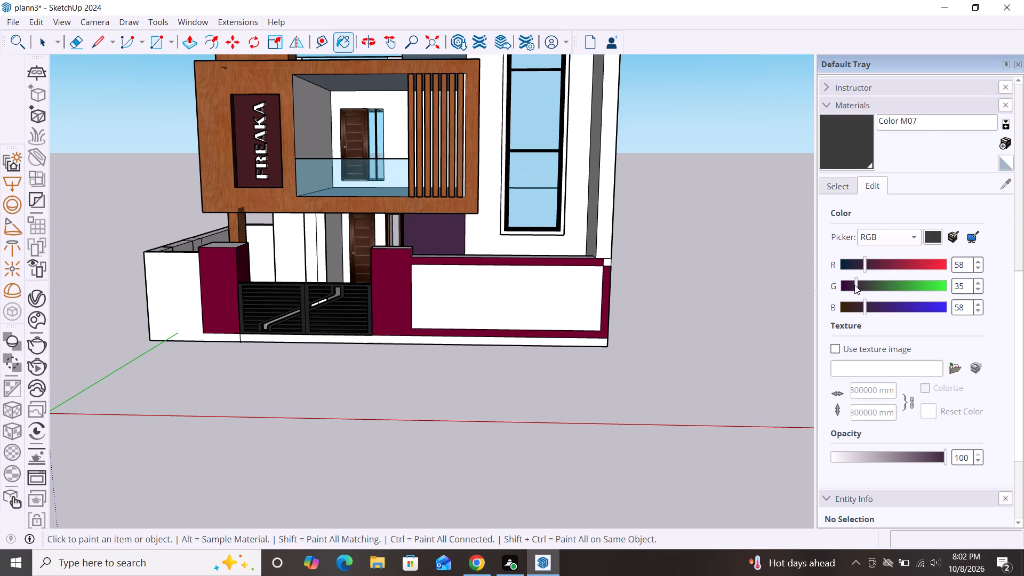
left_click(863, 288)
scroll(858, 315, "down", 2)
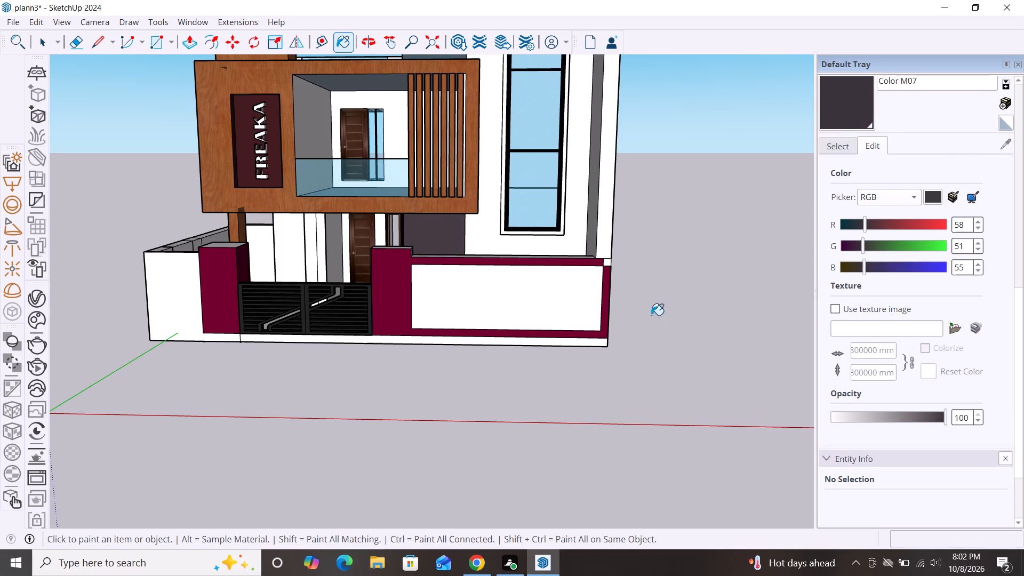
Paint the maroon gate pillar with its boundary wall border, and the front of the other gate pillar, with Color M07.
left_click(393, 298)
scroll(674, 311, "down", 2)
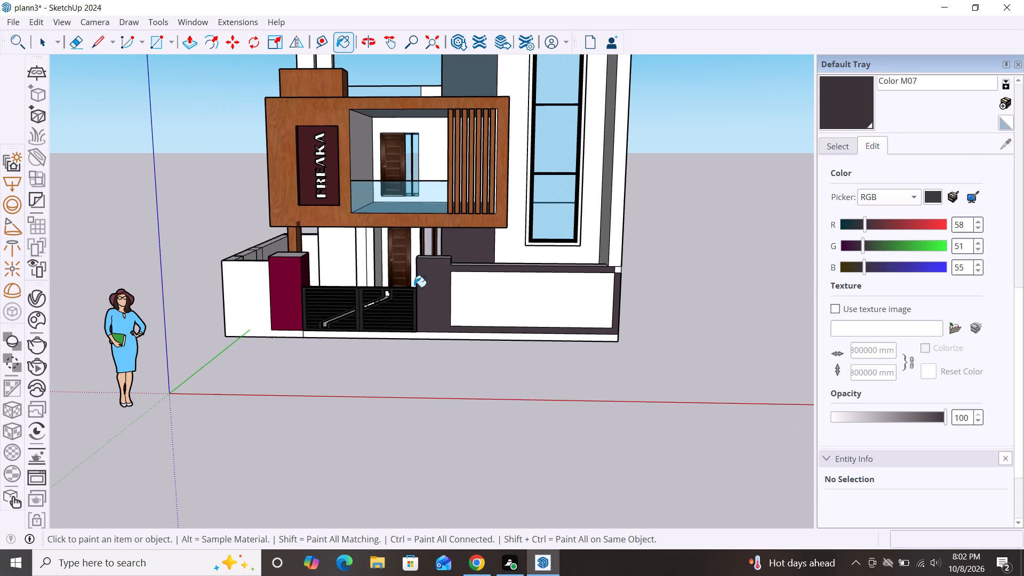
left_click(289, 293)
left_click(308, 274)
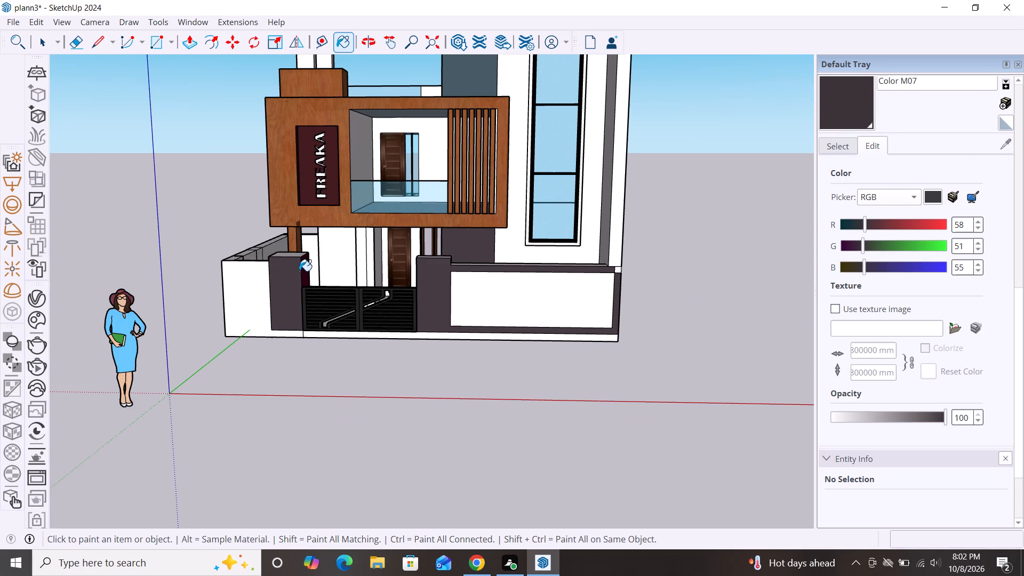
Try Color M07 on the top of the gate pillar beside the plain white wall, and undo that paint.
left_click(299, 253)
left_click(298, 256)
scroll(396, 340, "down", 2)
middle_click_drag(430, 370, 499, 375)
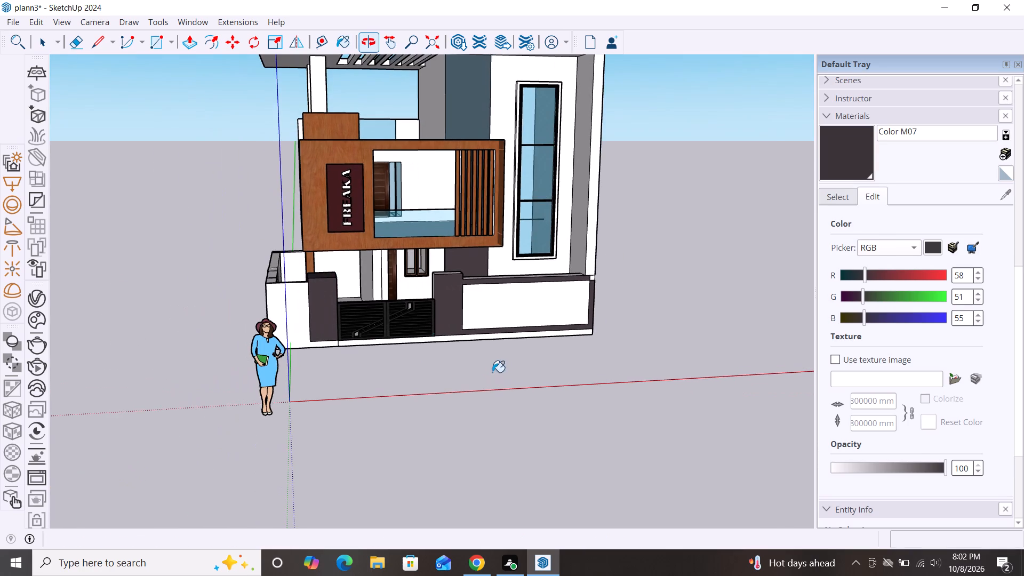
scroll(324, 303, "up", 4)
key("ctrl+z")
Paint the tall wall strip above the balcony box and the parapet section directly above it with Color M07.
scroll(299, 308, "down", 1)
middle_click_drag(465, 367, 342, 372)
scroll(357, 313, "down", 2)
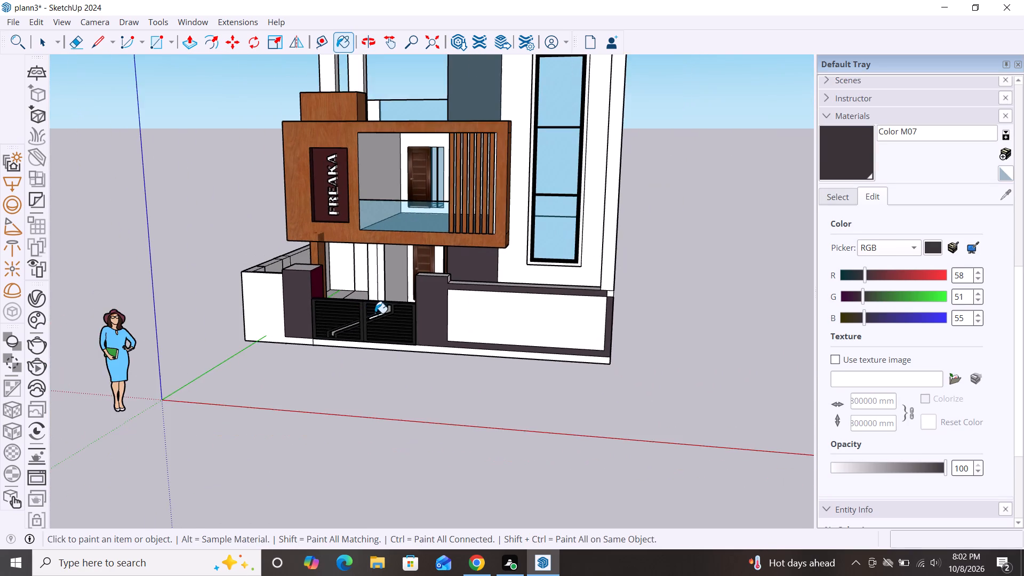
scroll(376, 313, "down", 2)
scroll(586, 237, "down", 2)
left_click(490, 113)
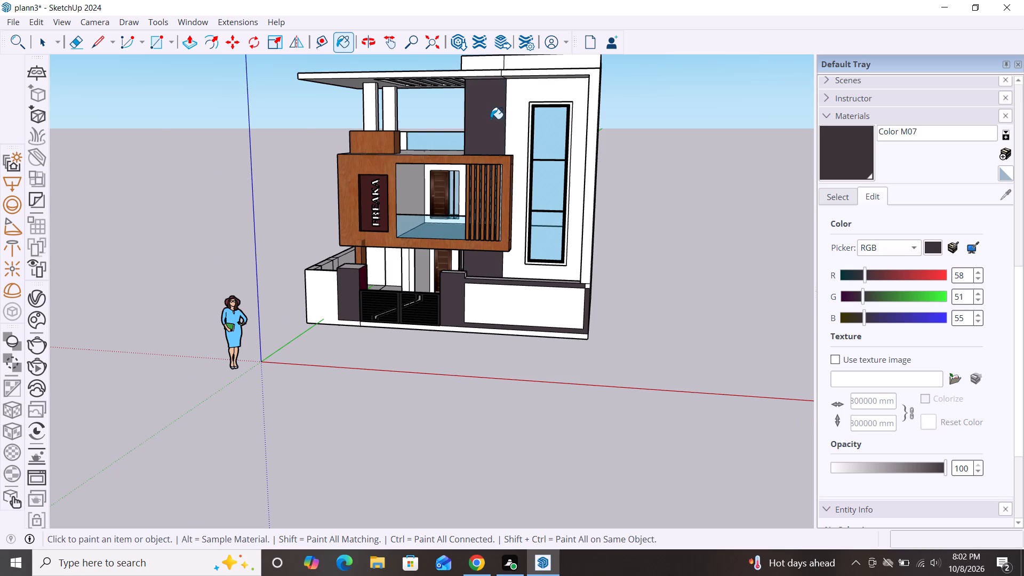
scroll(604, 214, "down", 2)
scroll(571, 187, "up", 4)
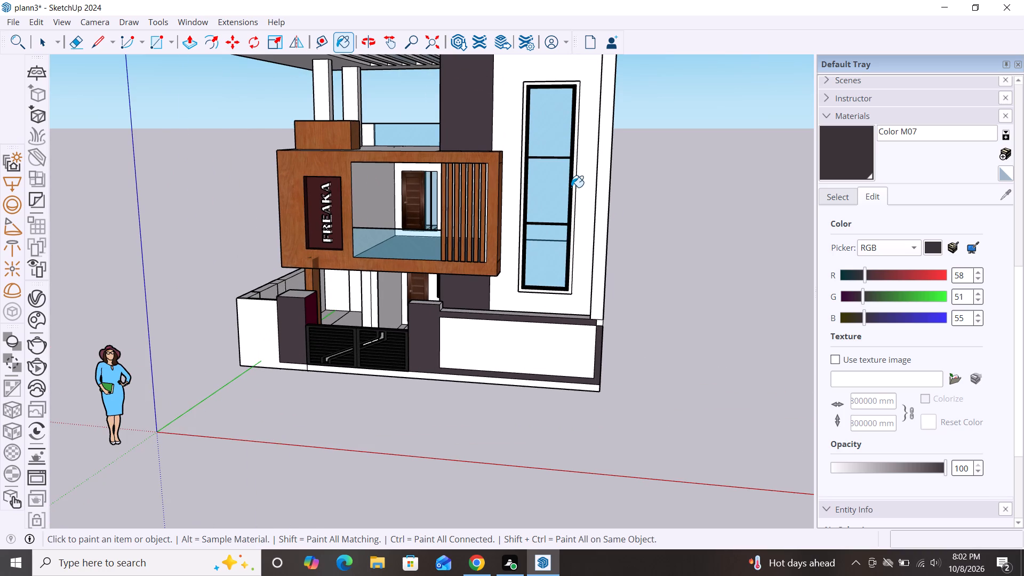
scroll(571, 187, "down", 4)
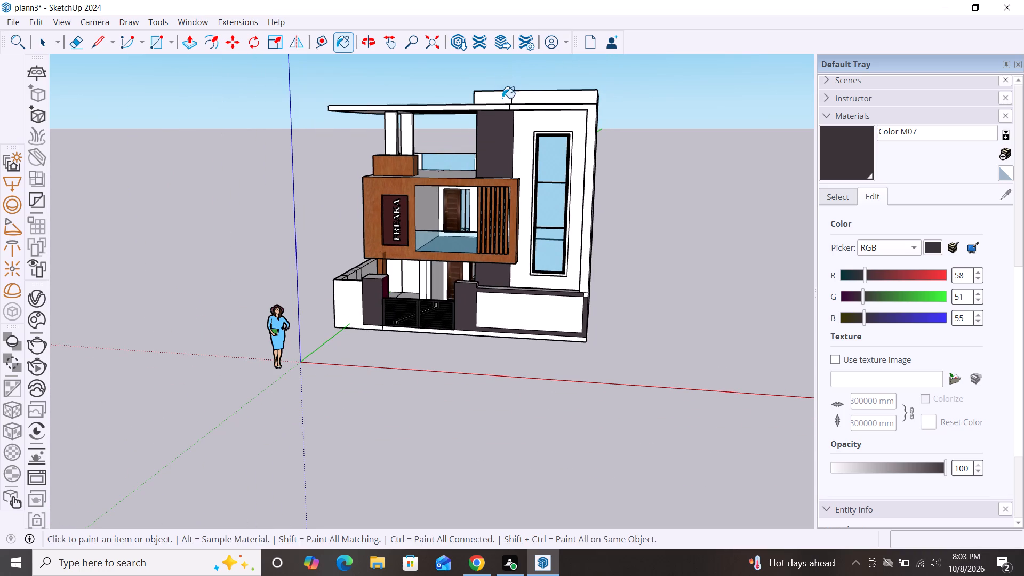
left_click(502, 98)
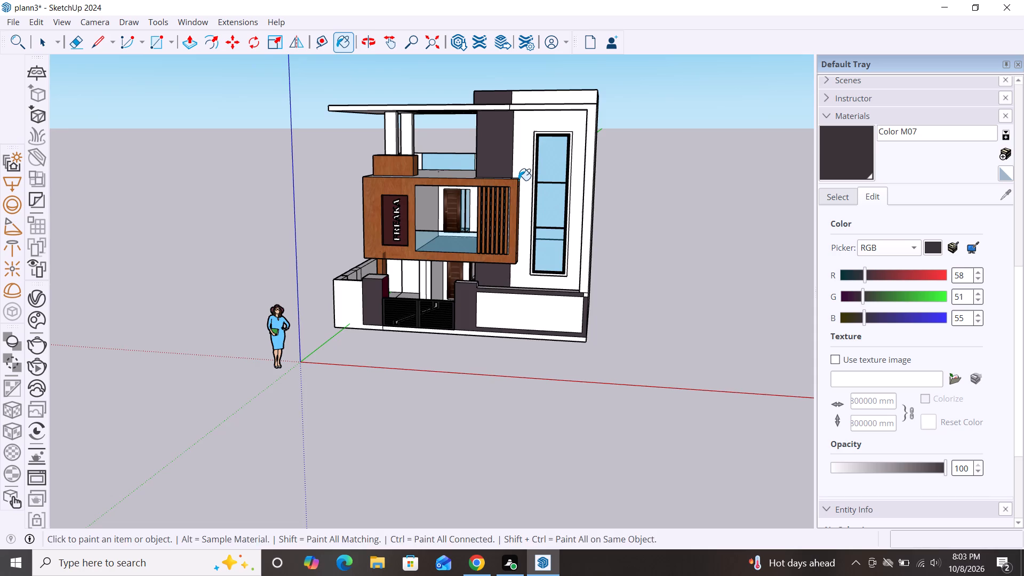
Paint the outer frame around the tall glazed window on the white facade wall with Color M07.
middle_click_drag(518, 180, 614, 183)
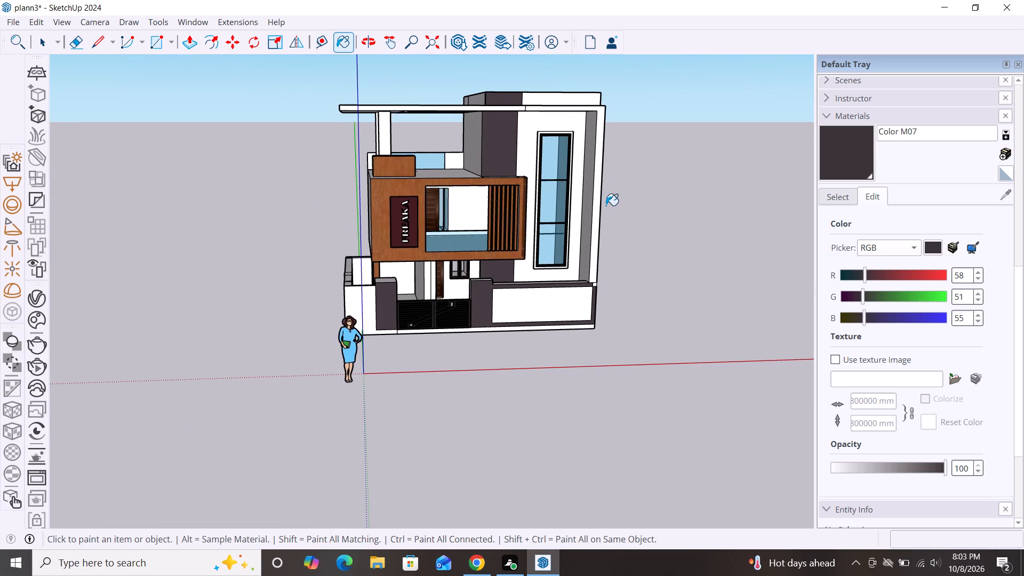
scroll(606, 205, "up", 2)
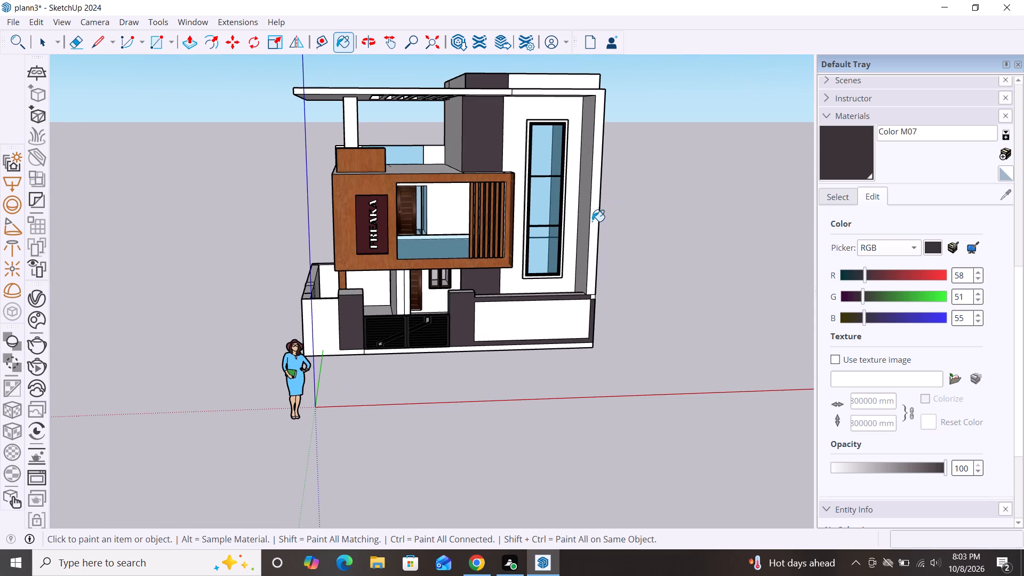
scroll(583, 223, "up", 3)
scroll(580, 239, "down", 3)
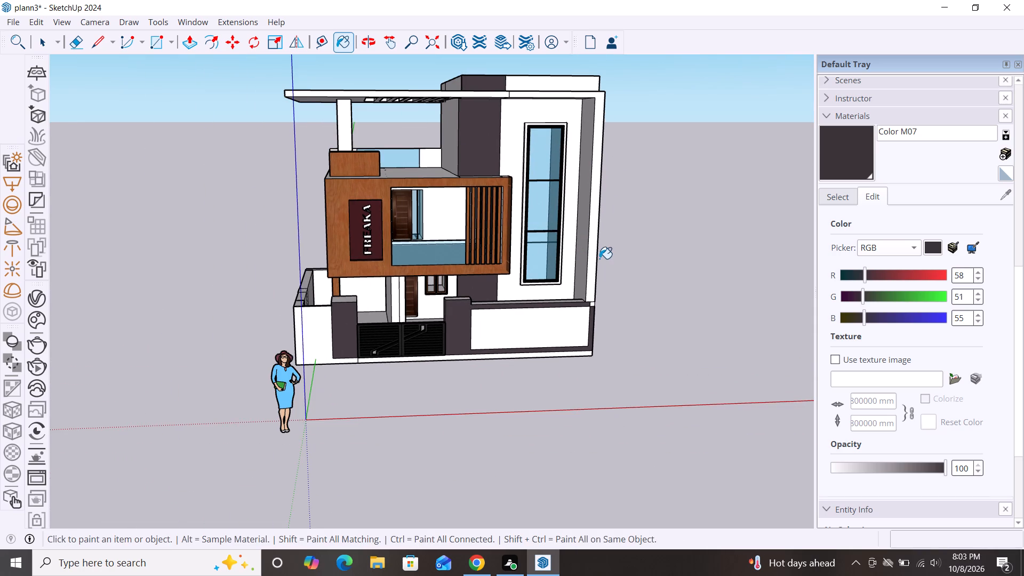
middle_click_drag(618, 262, 567, 265)
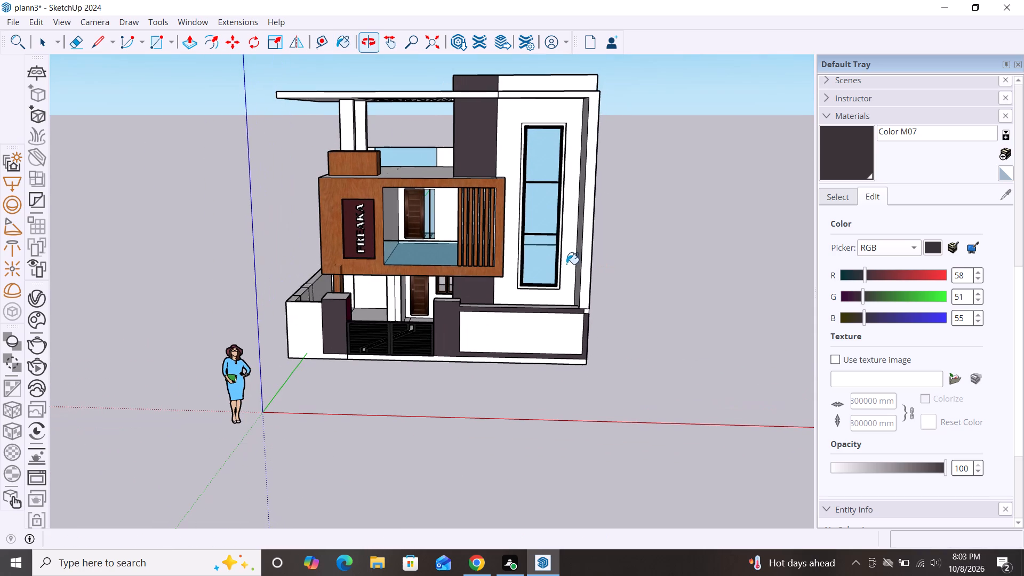
scroll(553, 241, "up", 9)
left_click(572, 263)
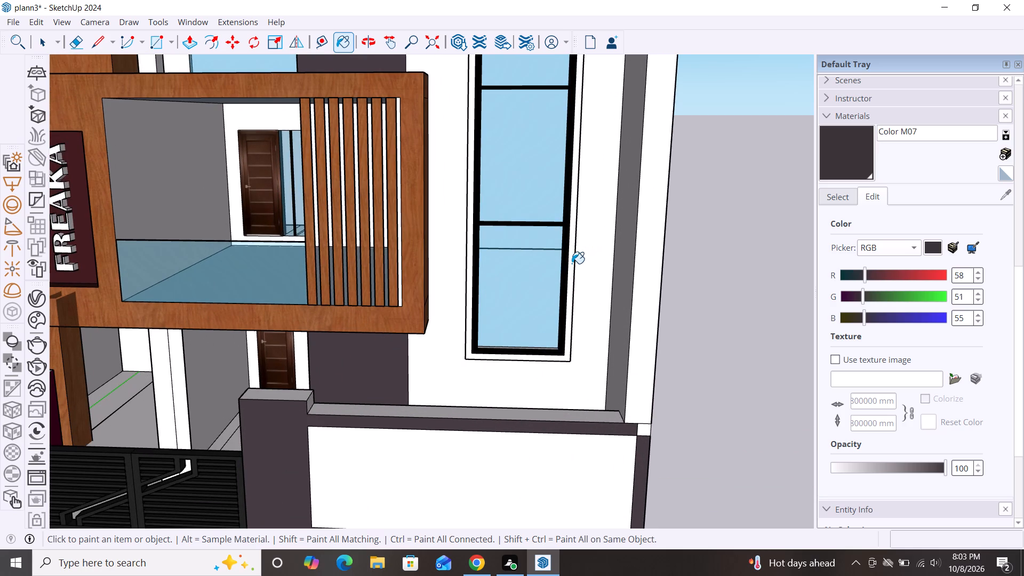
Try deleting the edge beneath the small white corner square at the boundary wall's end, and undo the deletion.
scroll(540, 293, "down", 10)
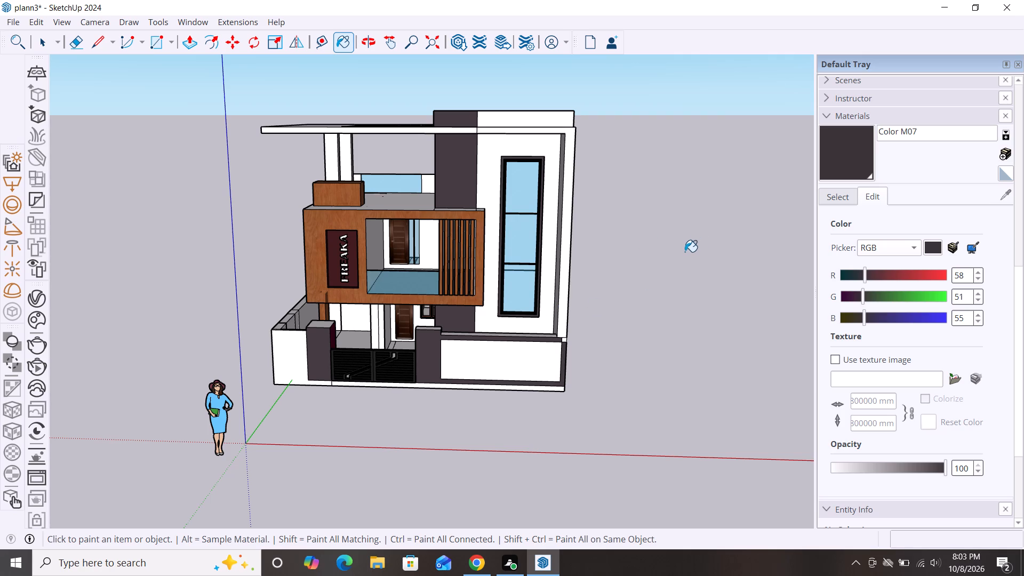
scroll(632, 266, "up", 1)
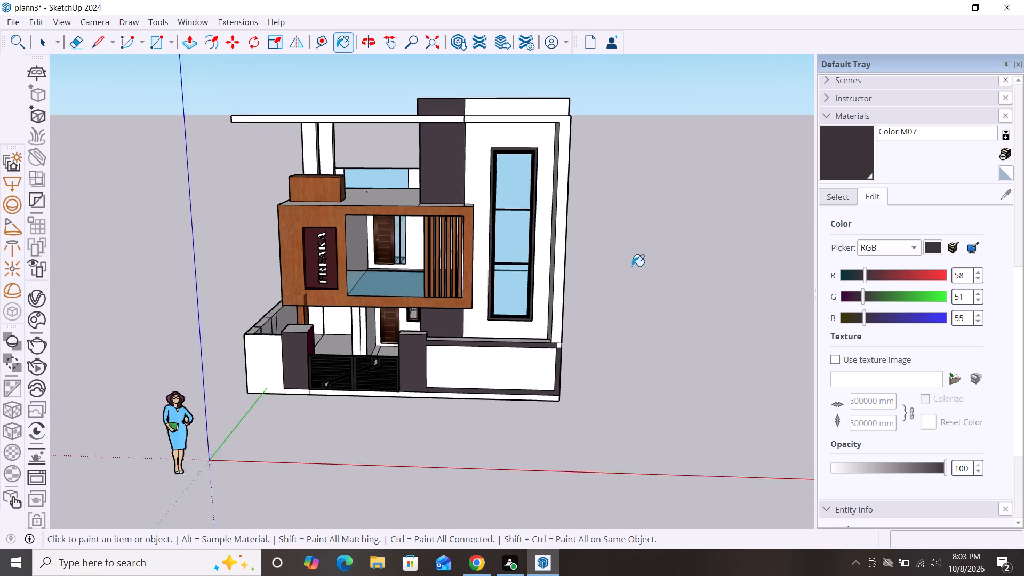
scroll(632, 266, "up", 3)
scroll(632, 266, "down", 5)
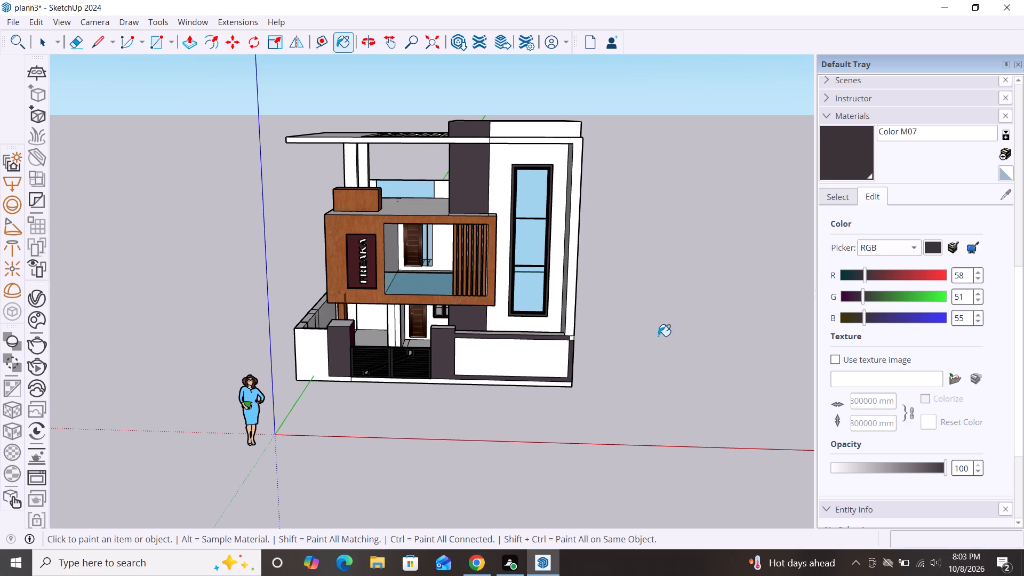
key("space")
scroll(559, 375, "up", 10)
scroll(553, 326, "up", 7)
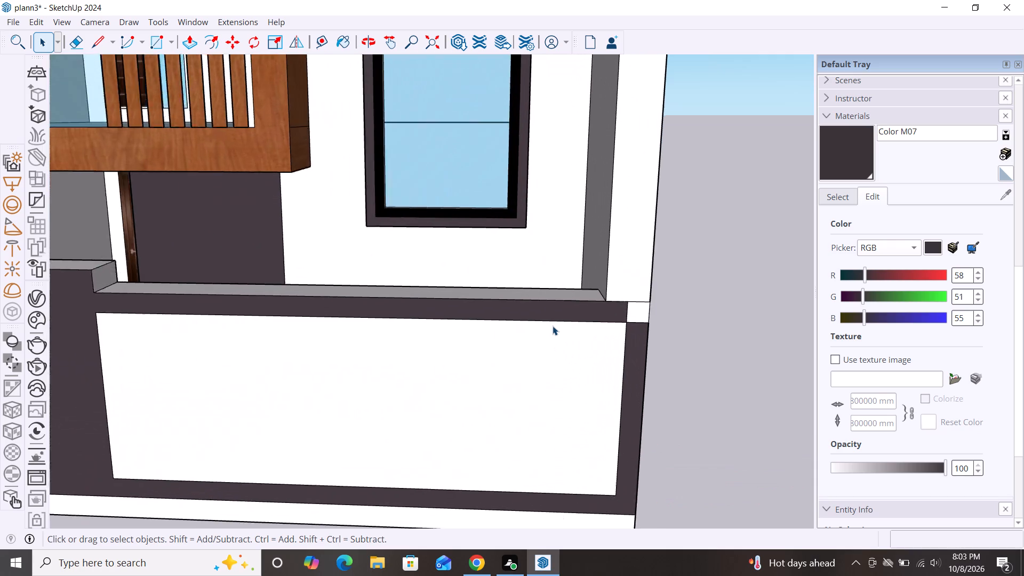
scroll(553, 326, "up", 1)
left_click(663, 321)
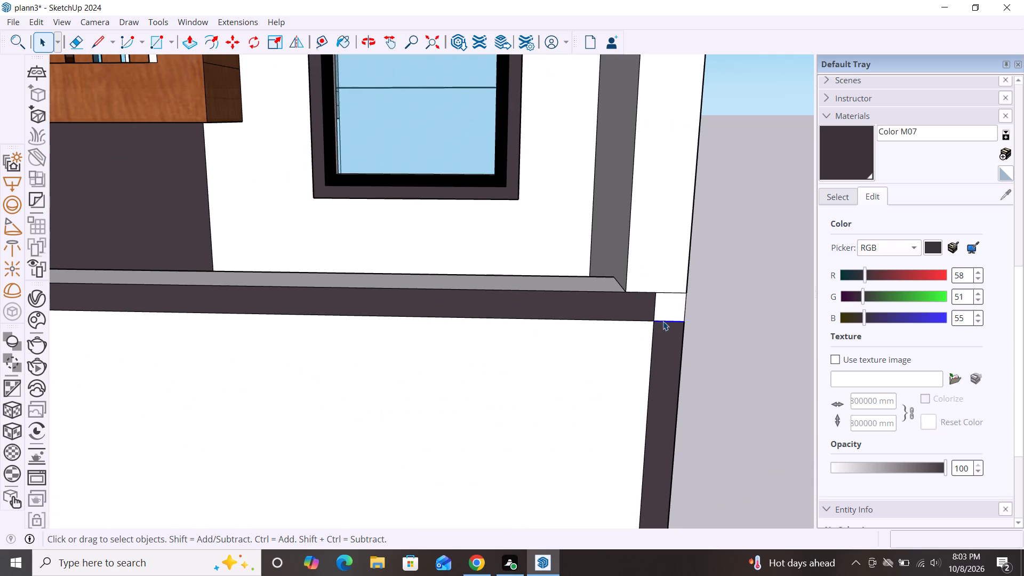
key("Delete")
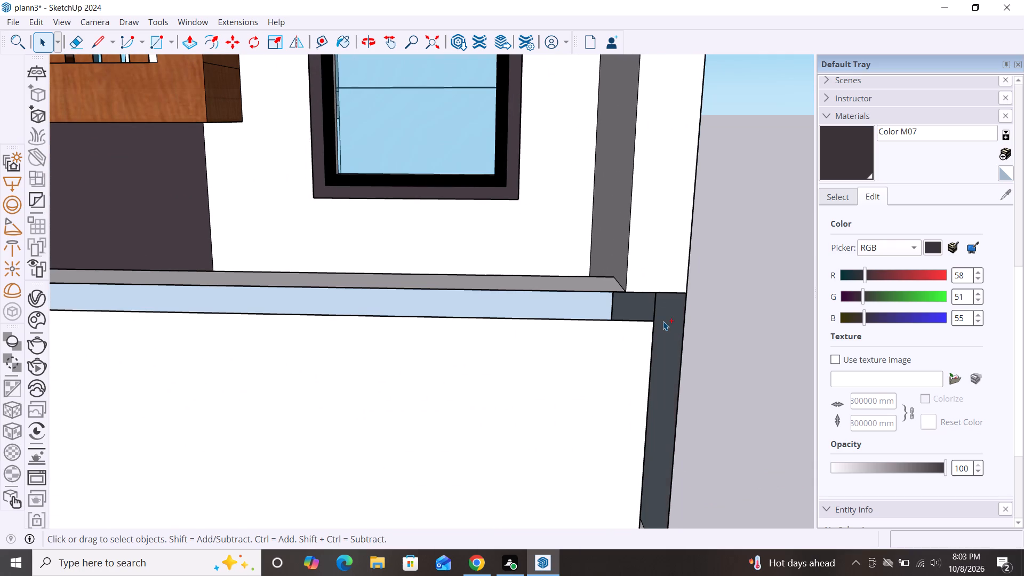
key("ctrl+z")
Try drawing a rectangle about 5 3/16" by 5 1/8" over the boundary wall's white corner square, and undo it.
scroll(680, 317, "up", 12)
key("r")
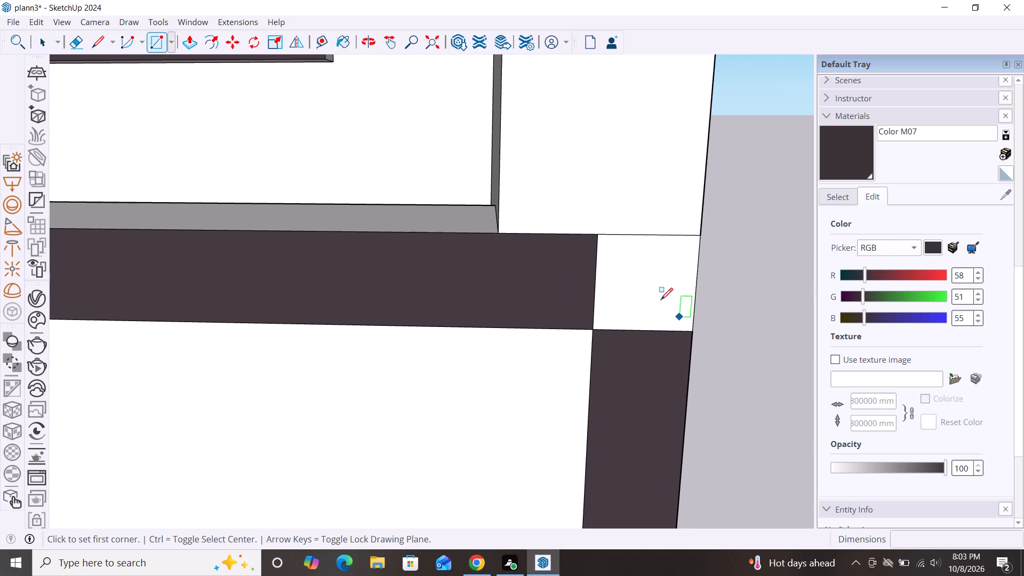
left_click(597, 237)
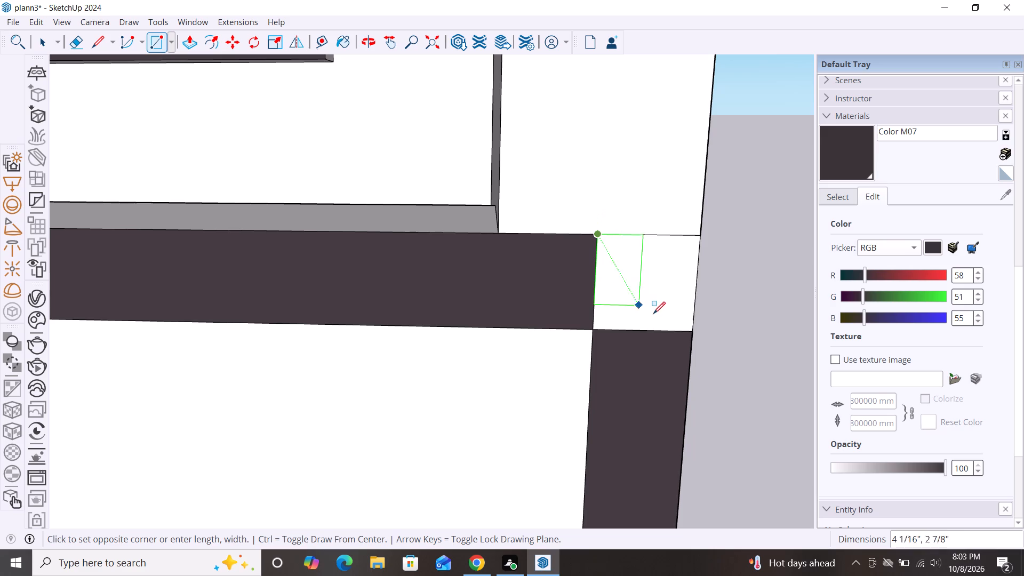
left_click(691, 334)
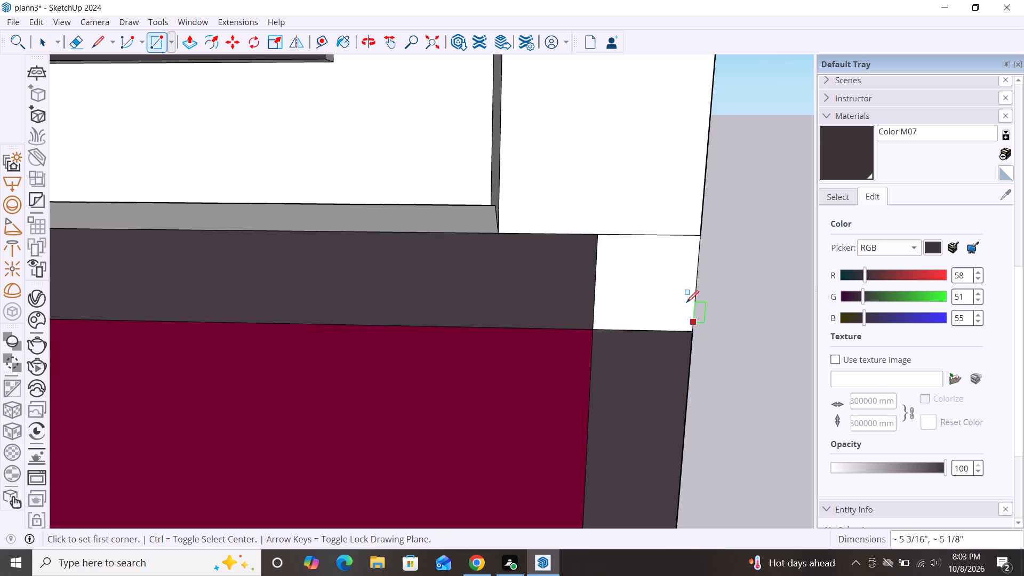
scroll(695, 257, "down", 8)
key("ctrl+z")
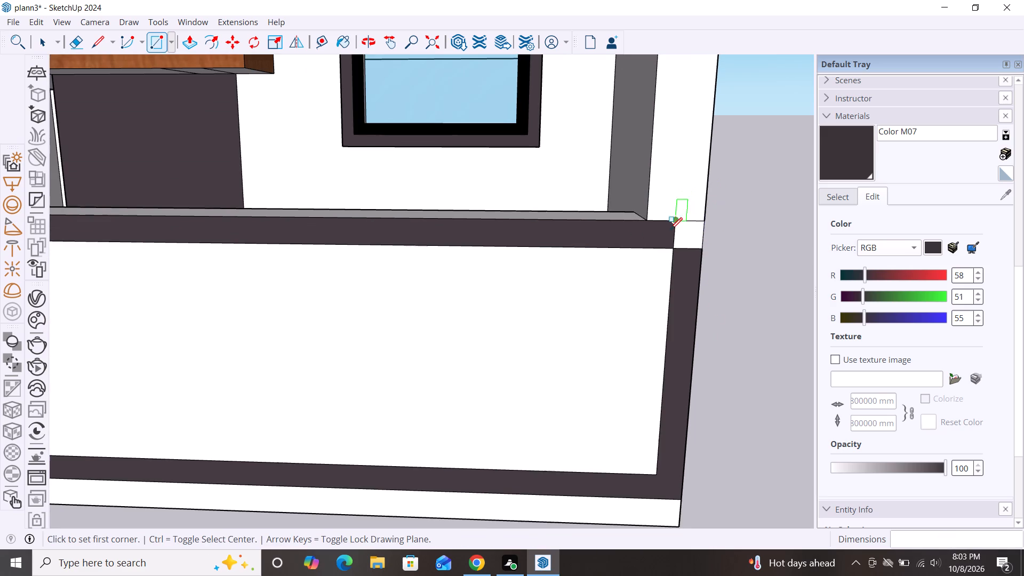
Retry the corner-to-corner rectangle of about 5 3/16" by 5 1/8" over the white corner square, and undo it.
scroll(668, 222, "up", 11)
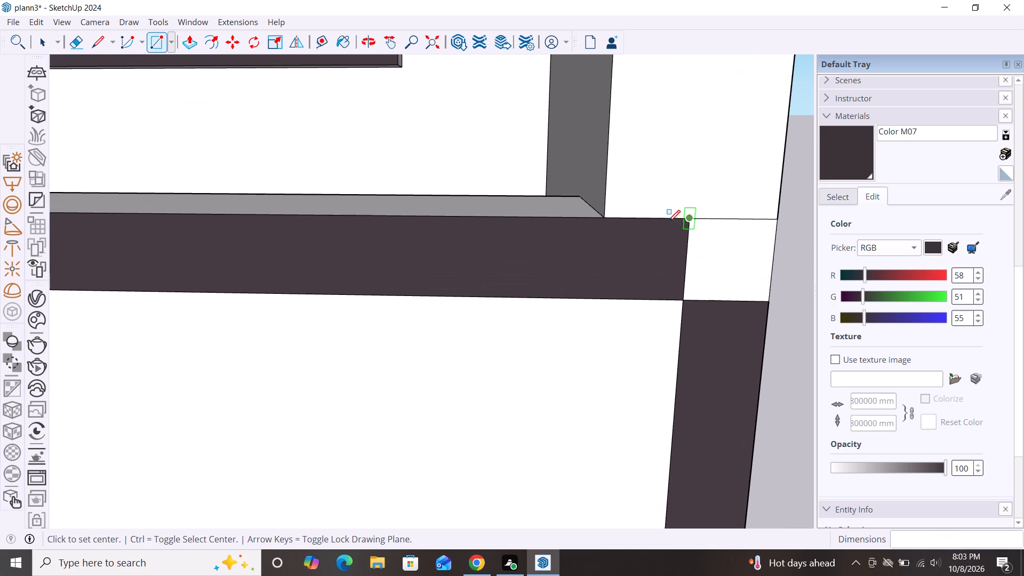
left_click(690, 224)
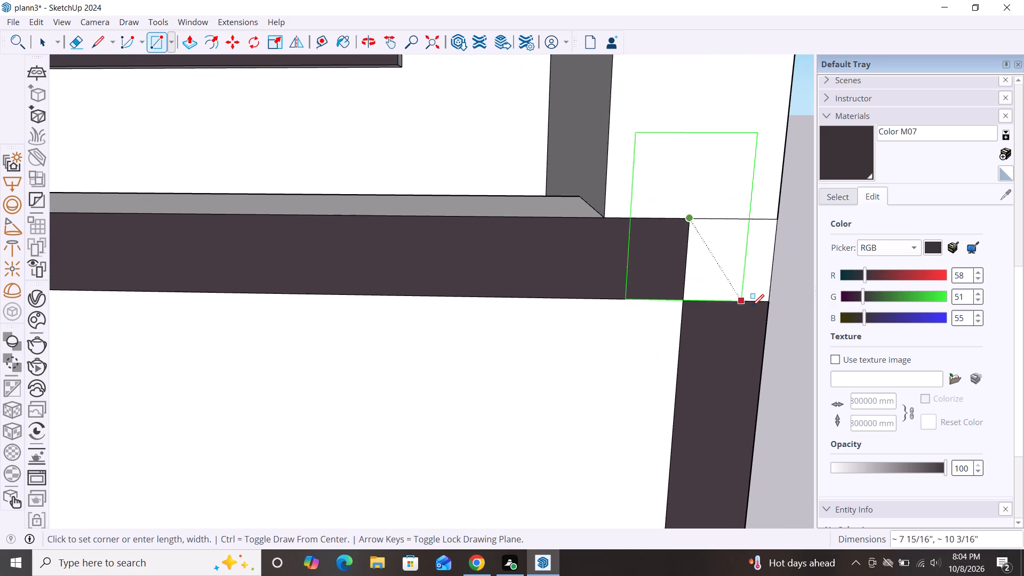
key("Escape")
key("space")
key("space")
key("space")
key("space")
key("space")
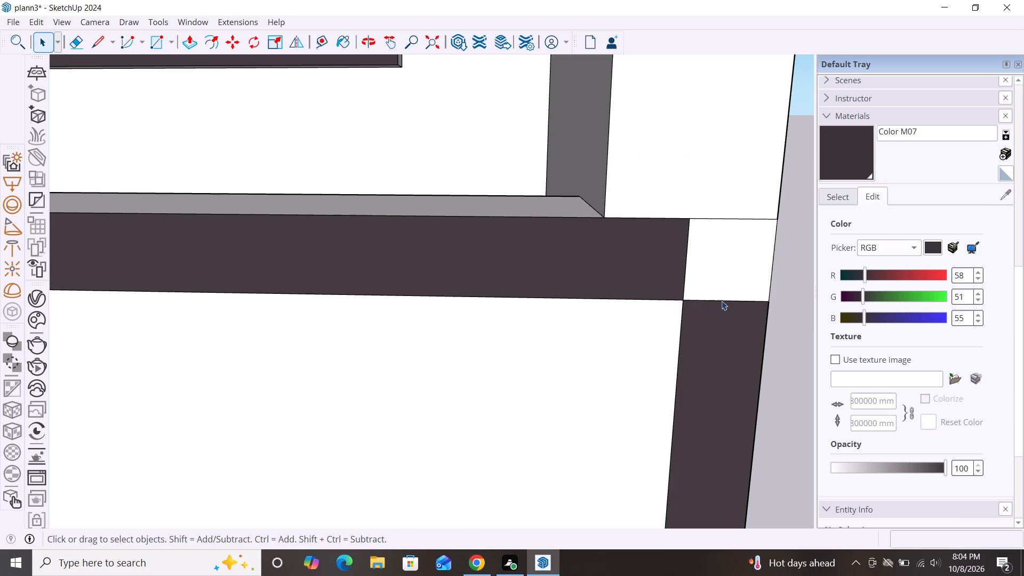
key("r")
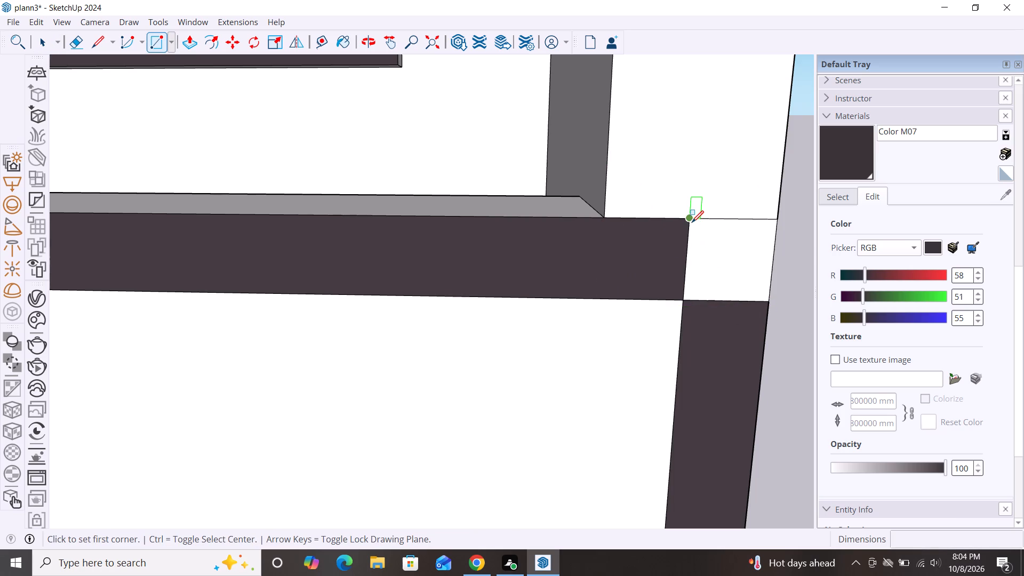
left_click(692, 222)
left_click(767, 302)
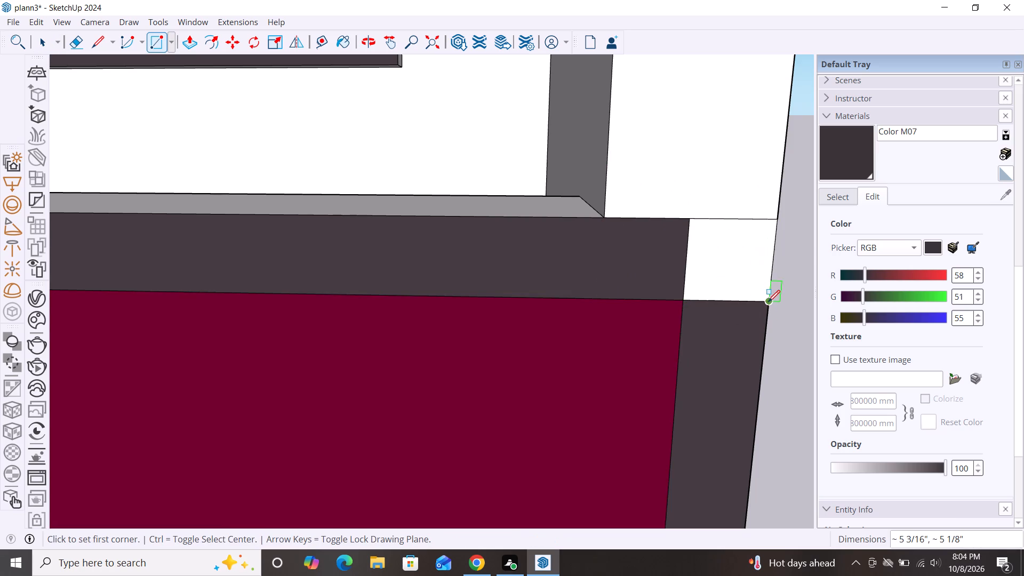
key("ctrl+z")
Examine the painted front facade, roof overhang and boundary wall from near and far and from a lower angle.
scroll(490, 254, "down", 16)
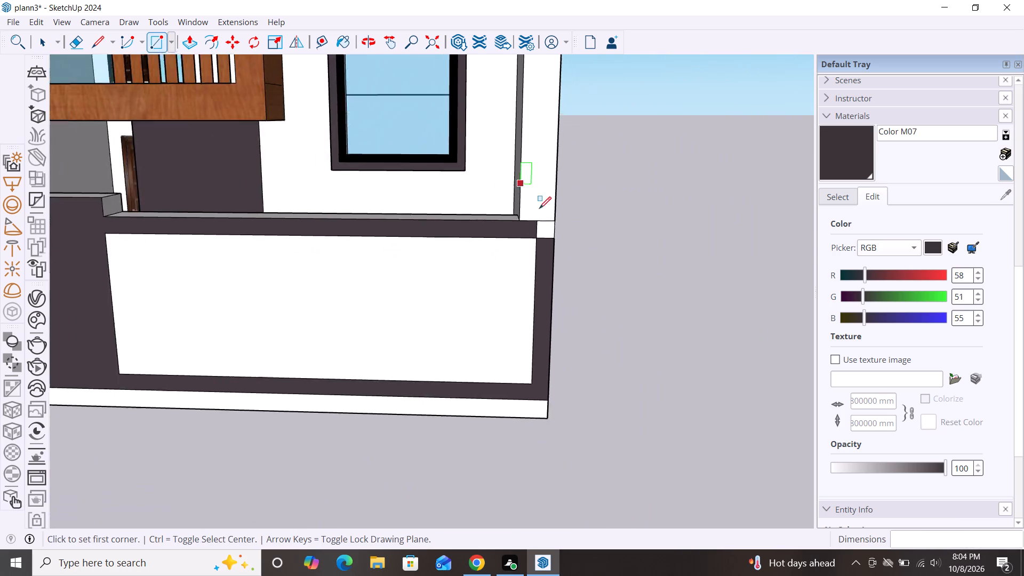
scroll(539, 209, "down", 9)
key("space")
scroll(590, 283, "down", 6)
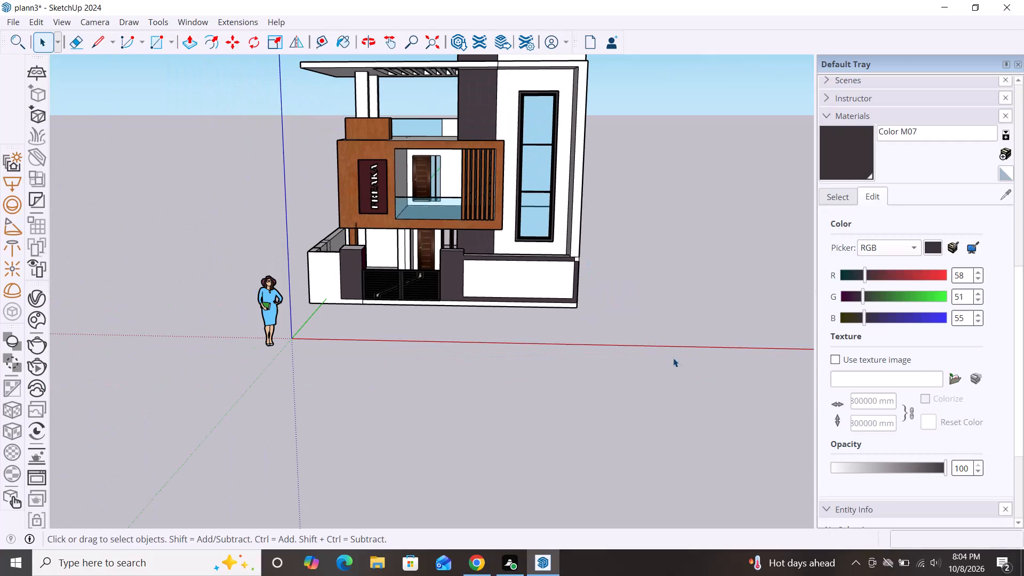
scroll(377, 147, "up", 4)
scroll(370, 154, "down", 3)
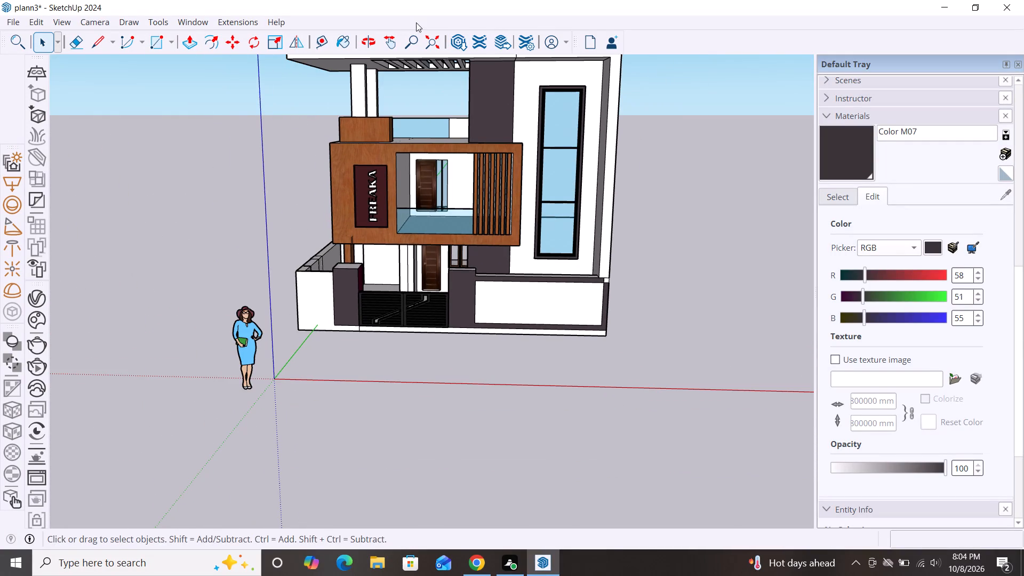
scroll(479, 182, "down", 4)
scroll(476, 93, "up", 4)
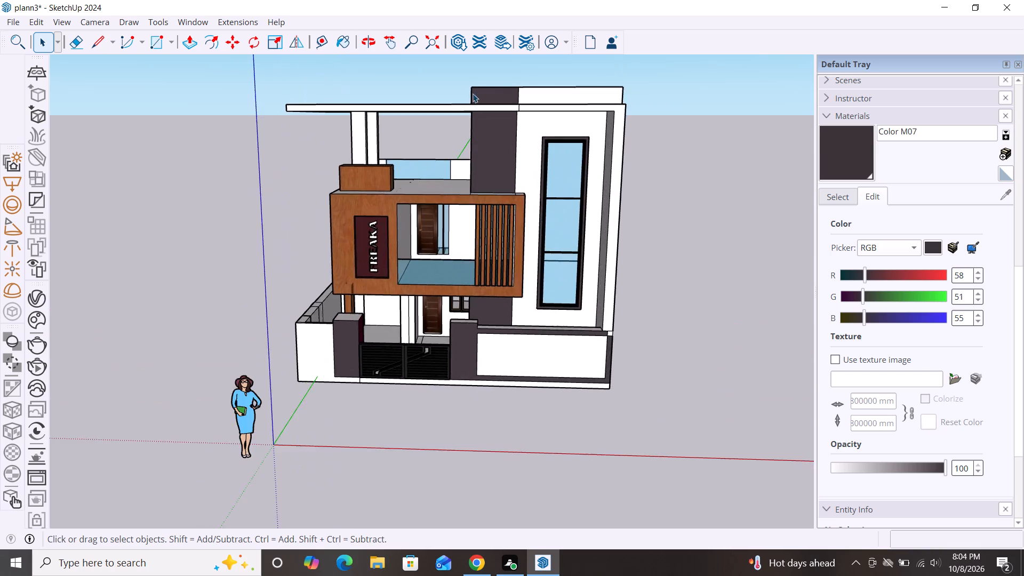
scroll(471, 95, "down", 3)
double_click(617, 215)
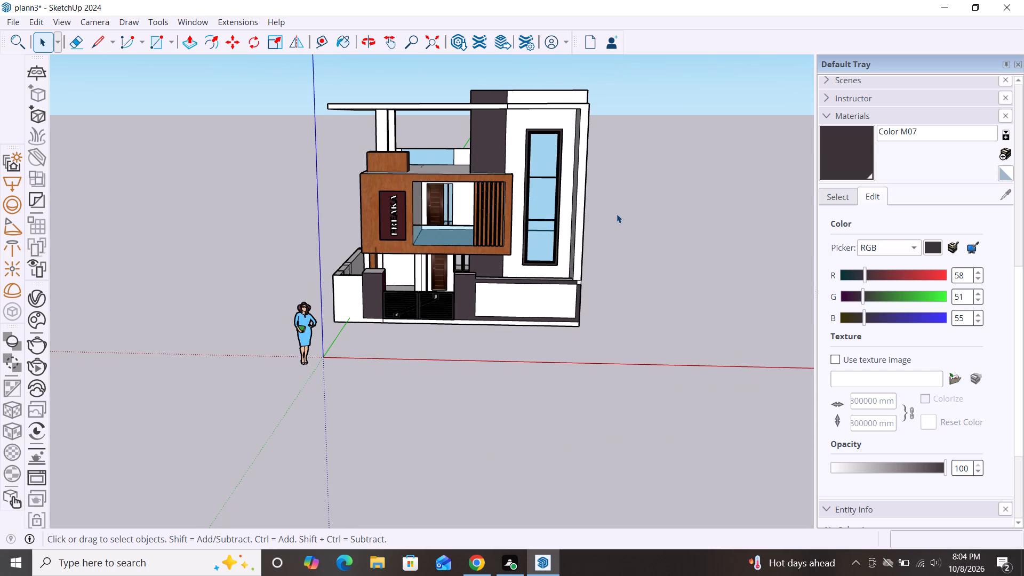
scroll(497, 247, "down", 3)
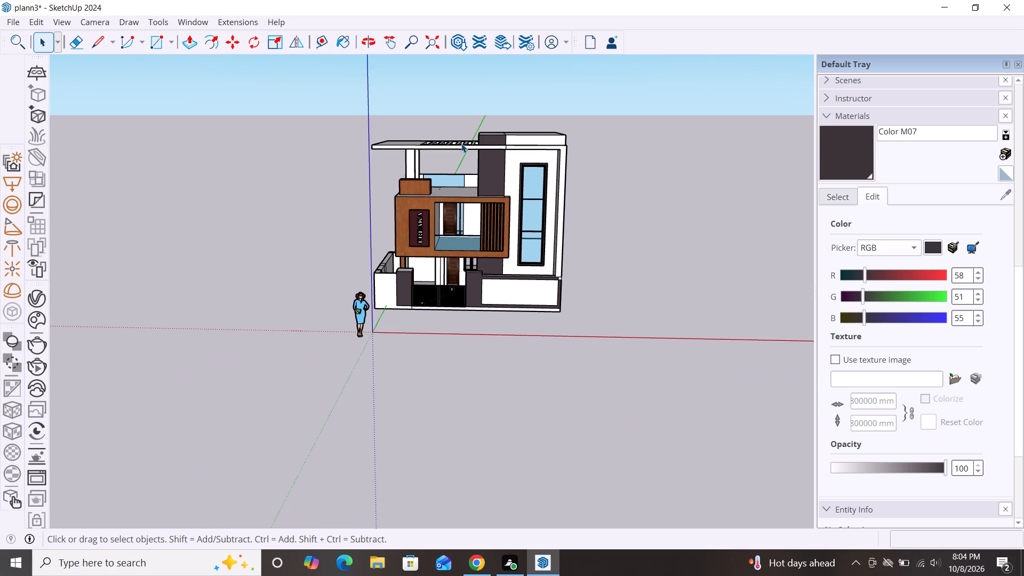
scroll(461, 141, "up", 9)
scroll(461, 140, "down", 3)
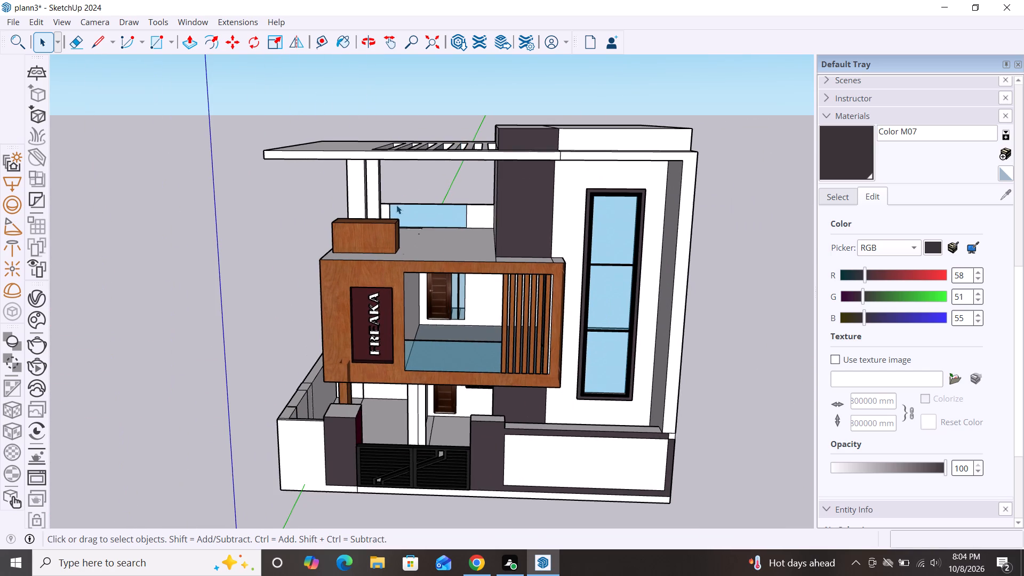
scroll(391, 219, "down", 1)
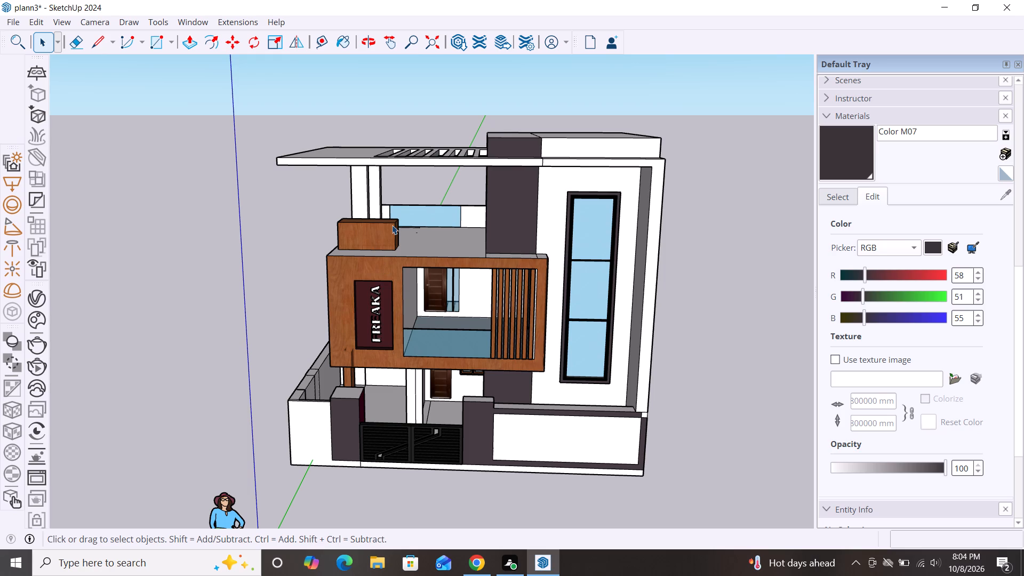
middle_click_drag(404, 219, 408, 166)
scroll(437, 192, "up", 2)
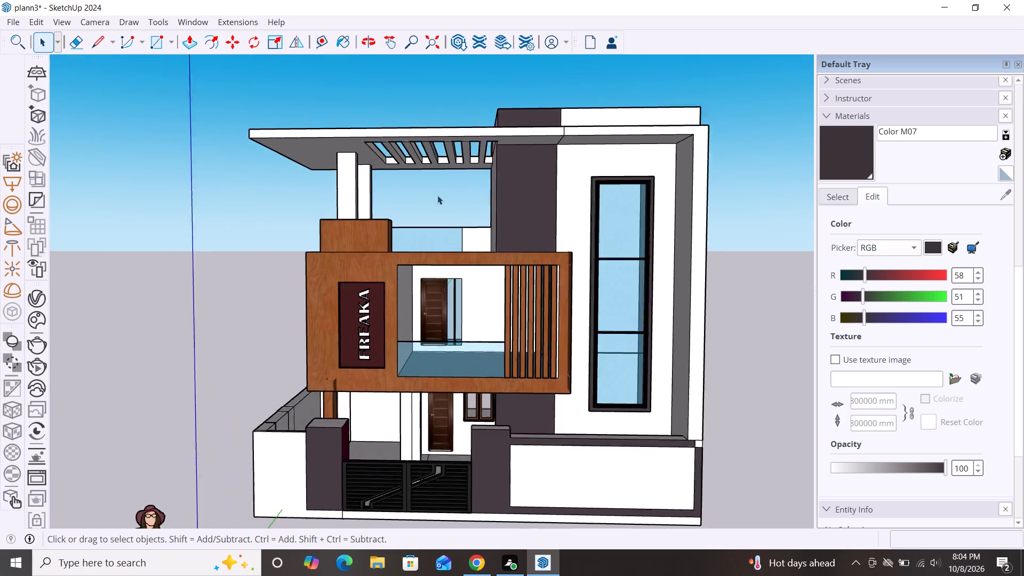
scroll(437, 195, "up", 2)
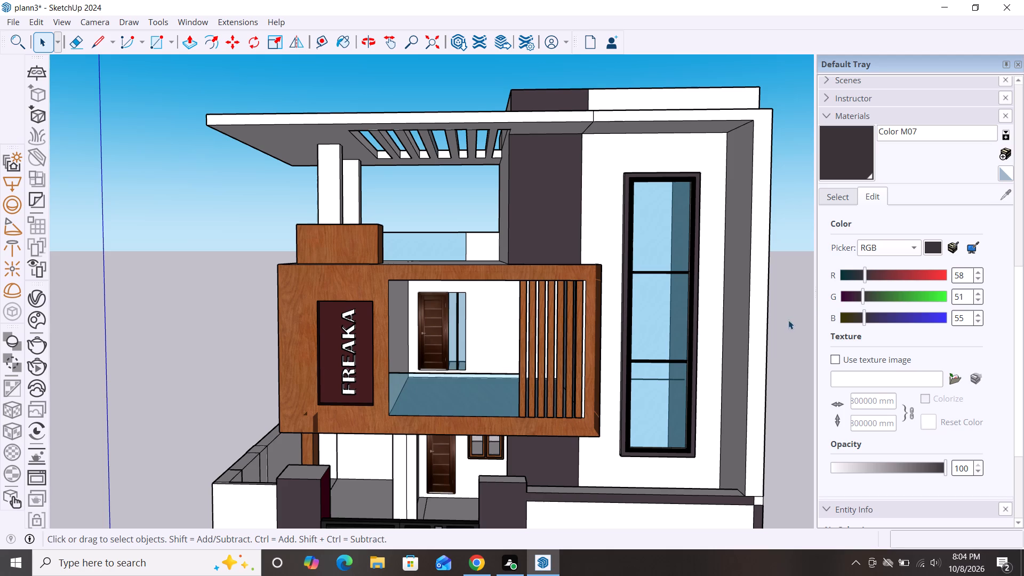
scroll(650, 204, "down", 4)
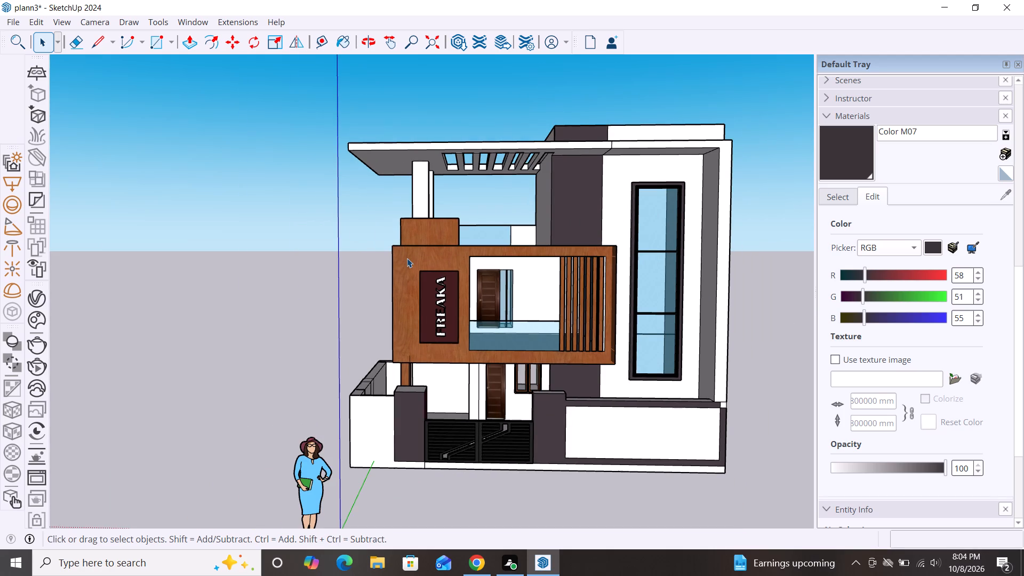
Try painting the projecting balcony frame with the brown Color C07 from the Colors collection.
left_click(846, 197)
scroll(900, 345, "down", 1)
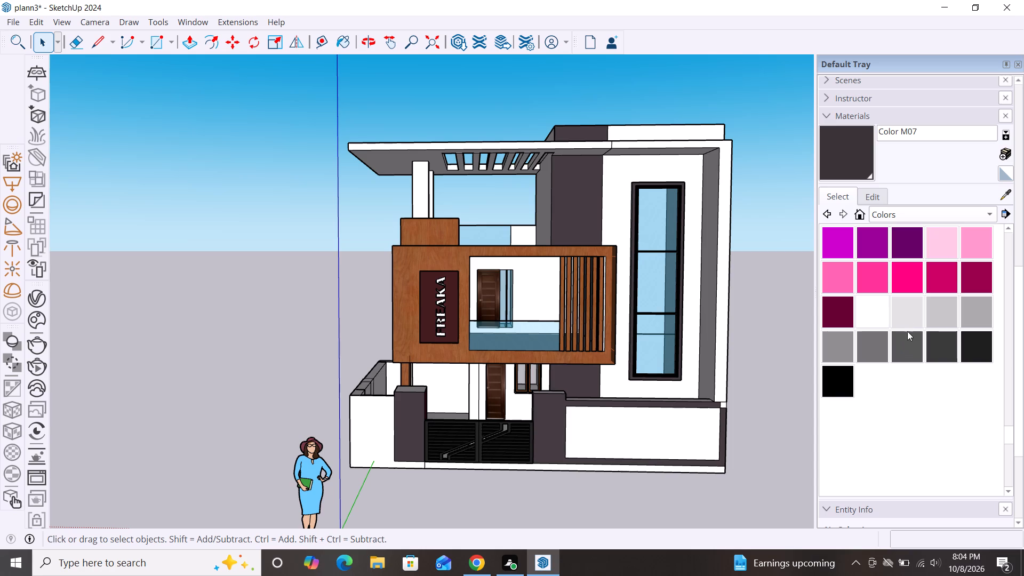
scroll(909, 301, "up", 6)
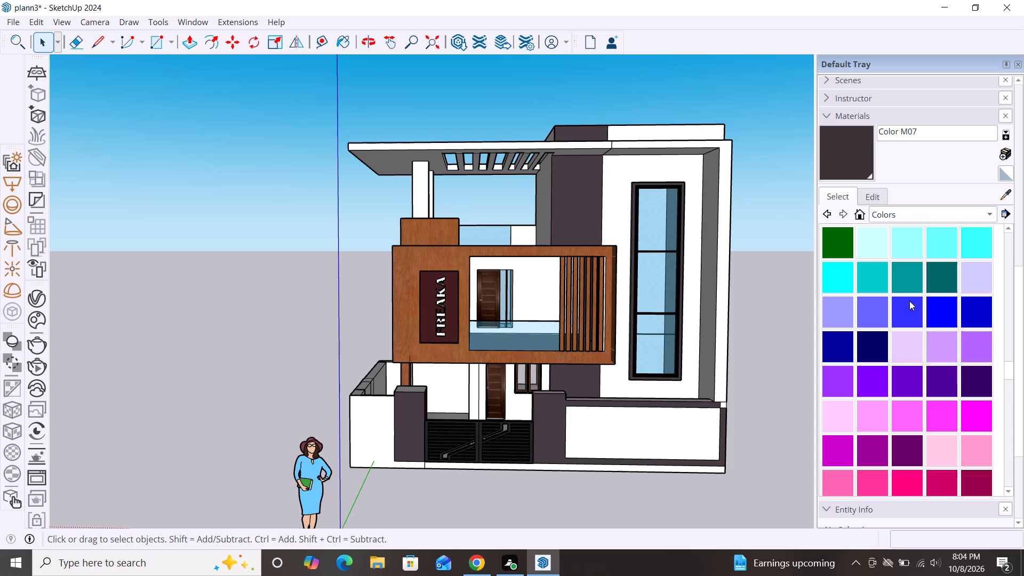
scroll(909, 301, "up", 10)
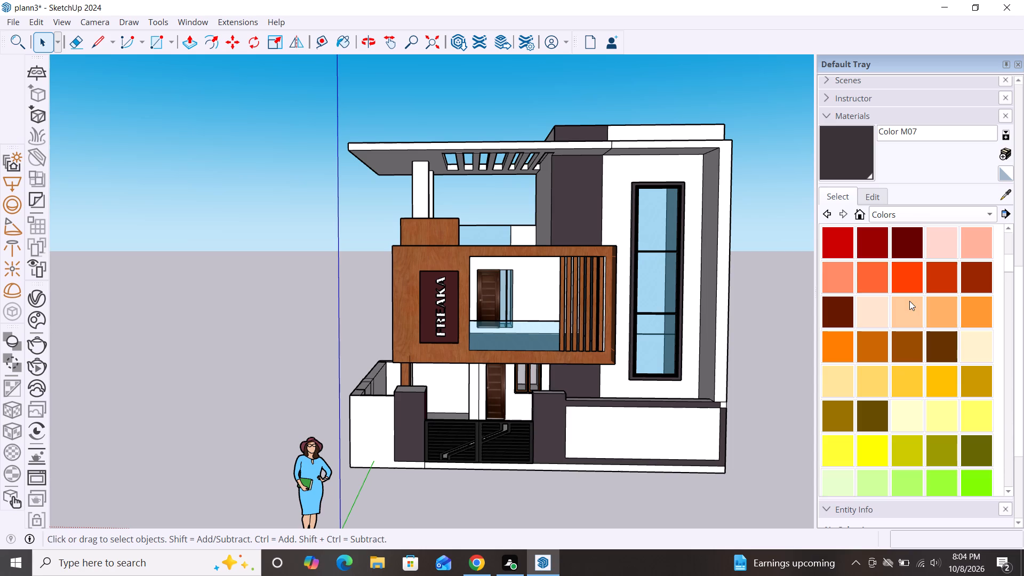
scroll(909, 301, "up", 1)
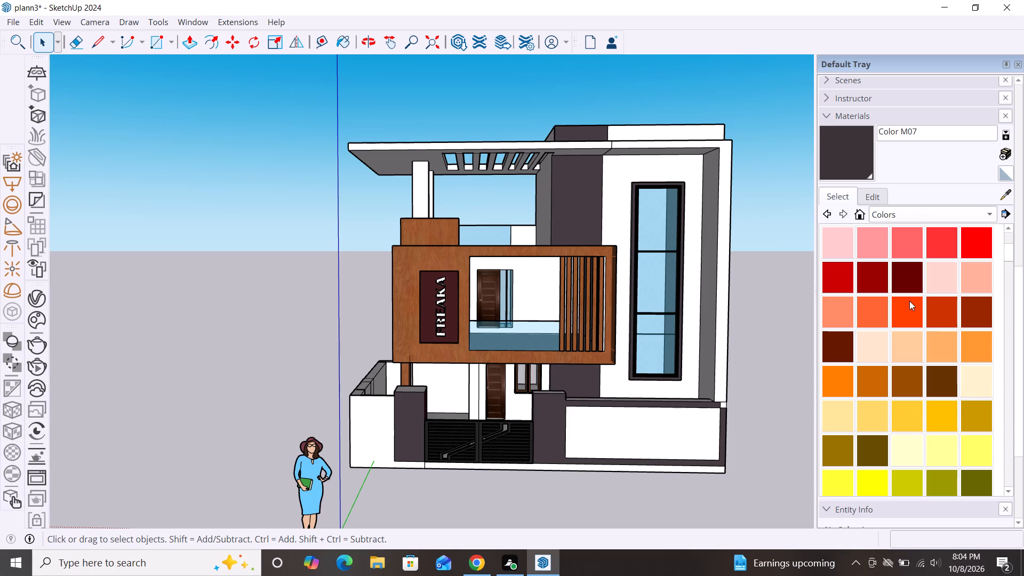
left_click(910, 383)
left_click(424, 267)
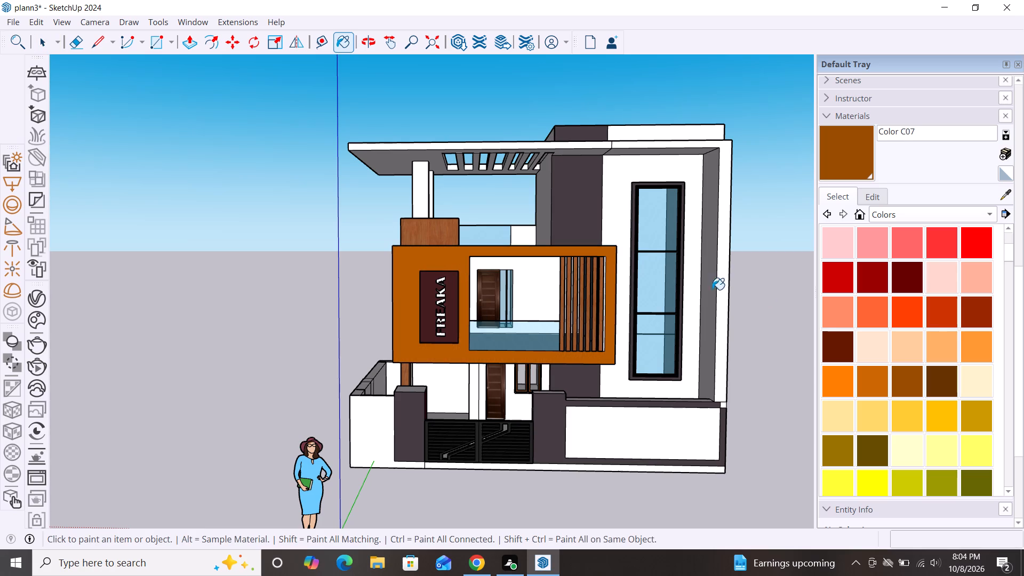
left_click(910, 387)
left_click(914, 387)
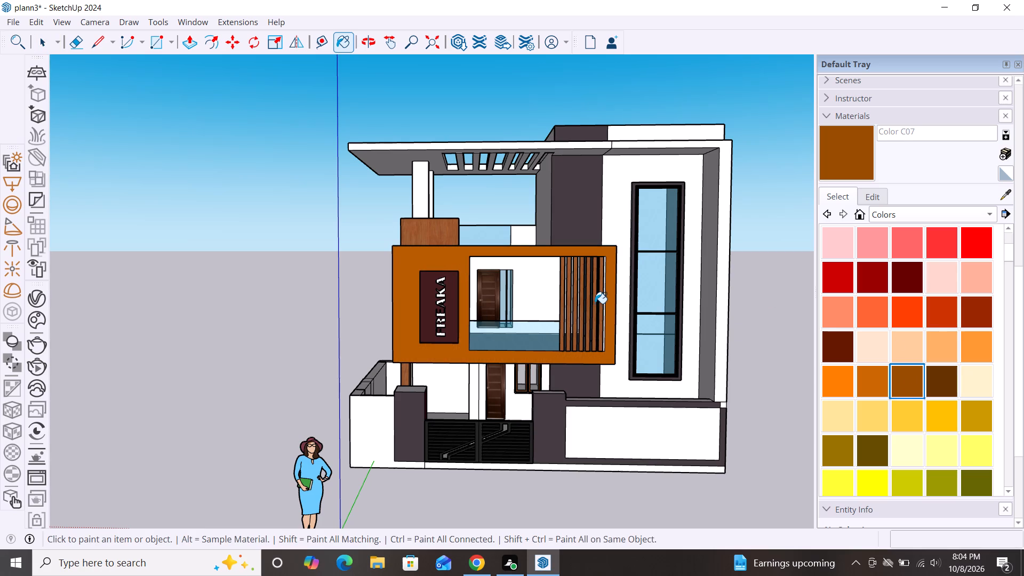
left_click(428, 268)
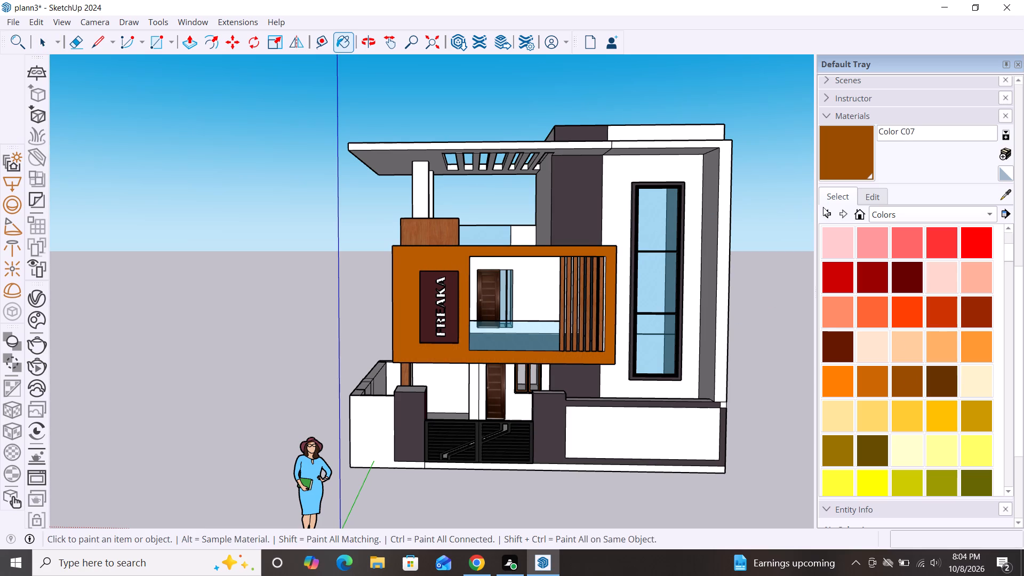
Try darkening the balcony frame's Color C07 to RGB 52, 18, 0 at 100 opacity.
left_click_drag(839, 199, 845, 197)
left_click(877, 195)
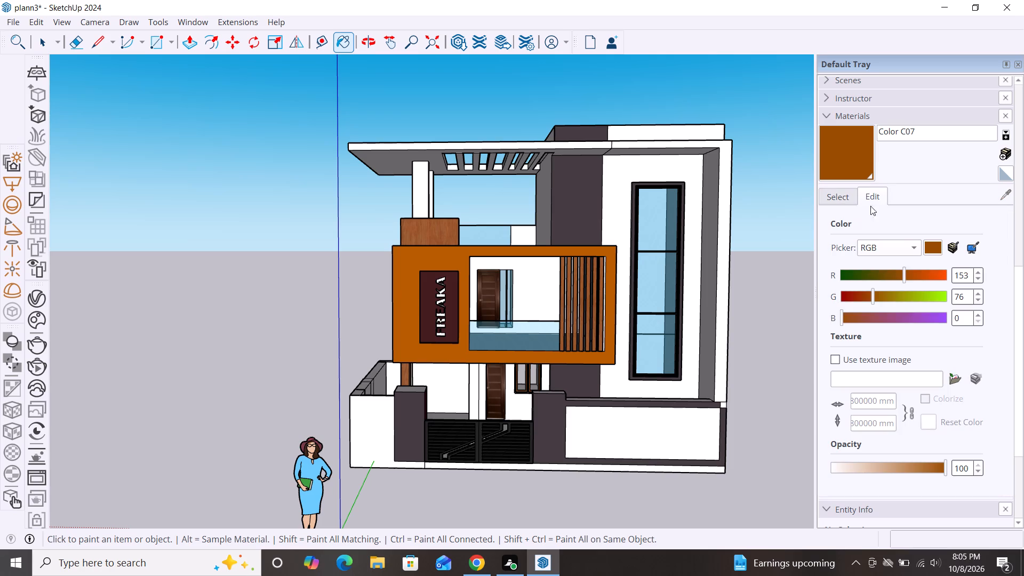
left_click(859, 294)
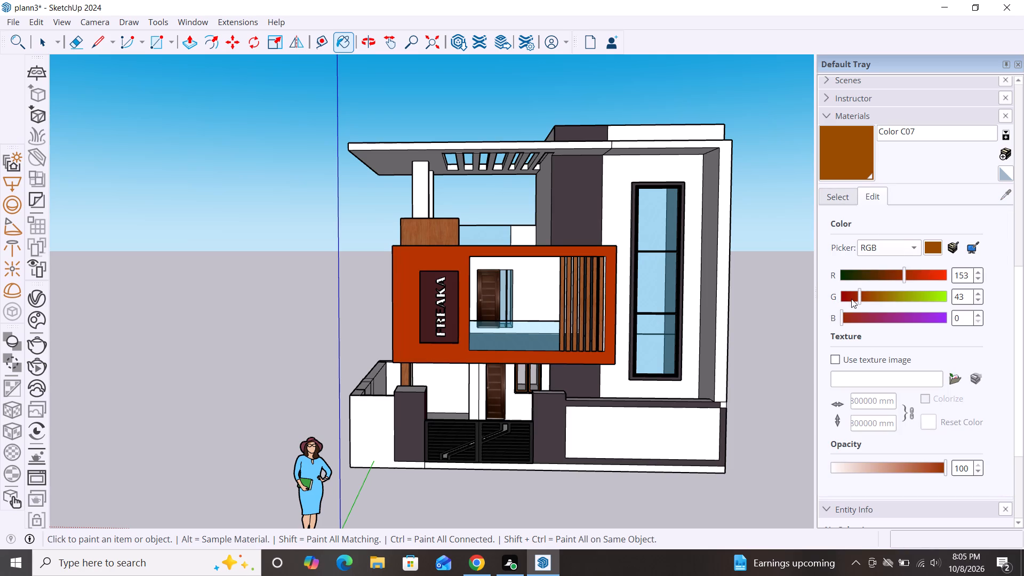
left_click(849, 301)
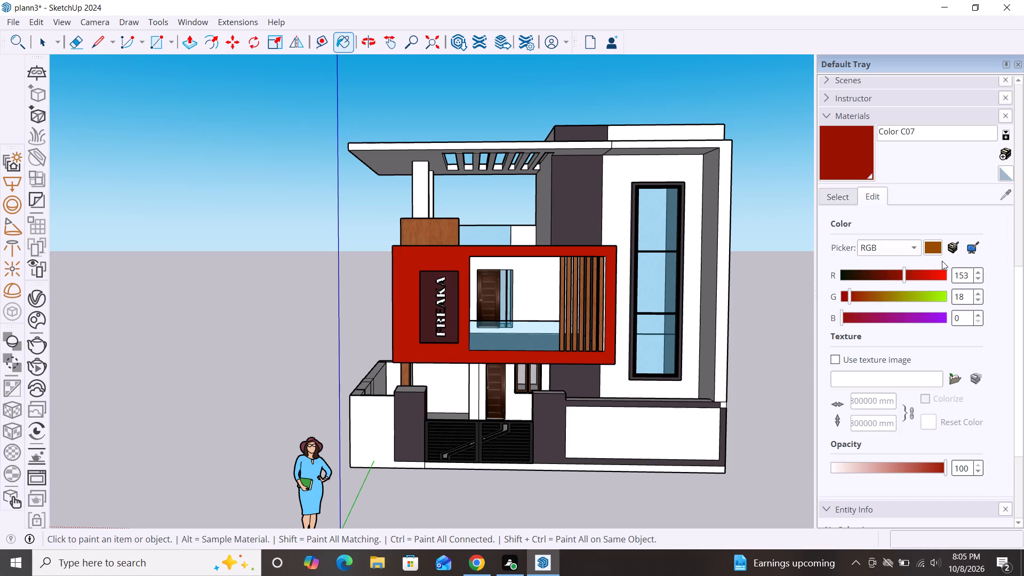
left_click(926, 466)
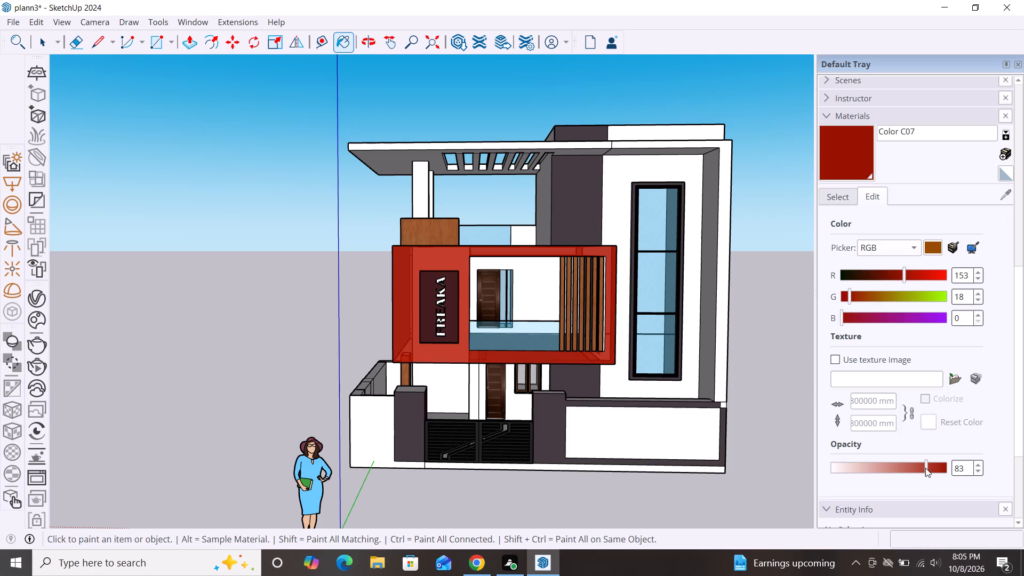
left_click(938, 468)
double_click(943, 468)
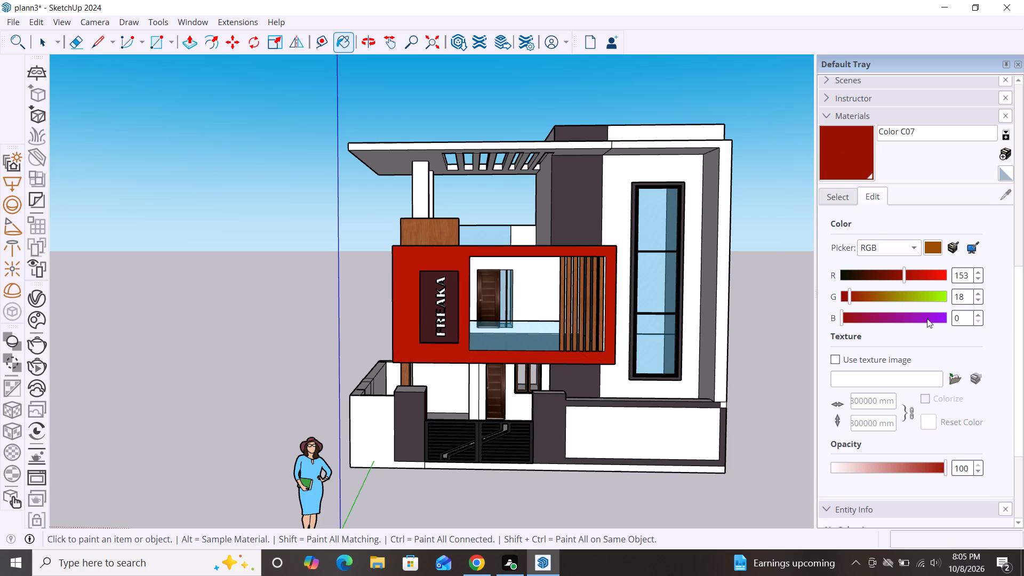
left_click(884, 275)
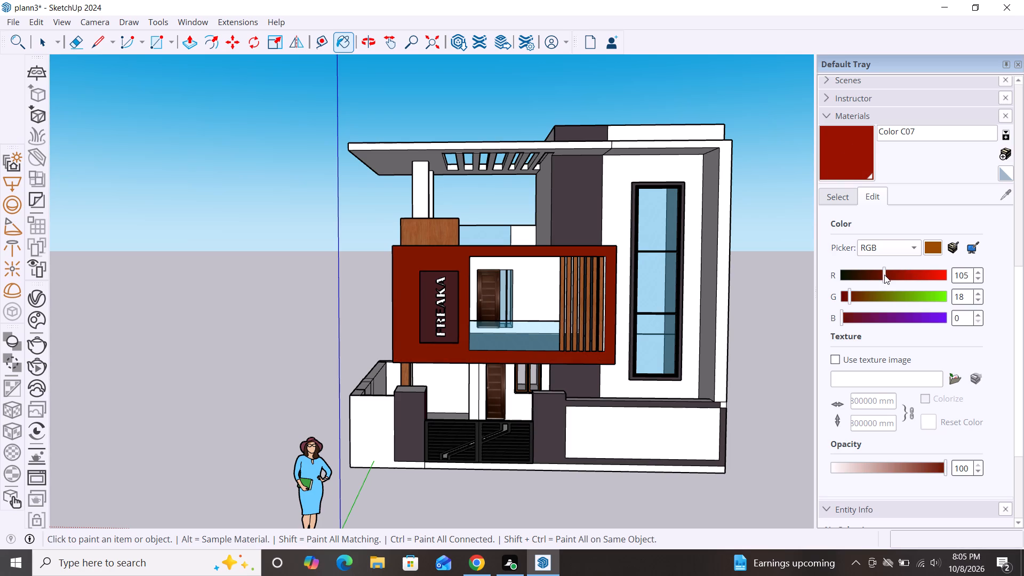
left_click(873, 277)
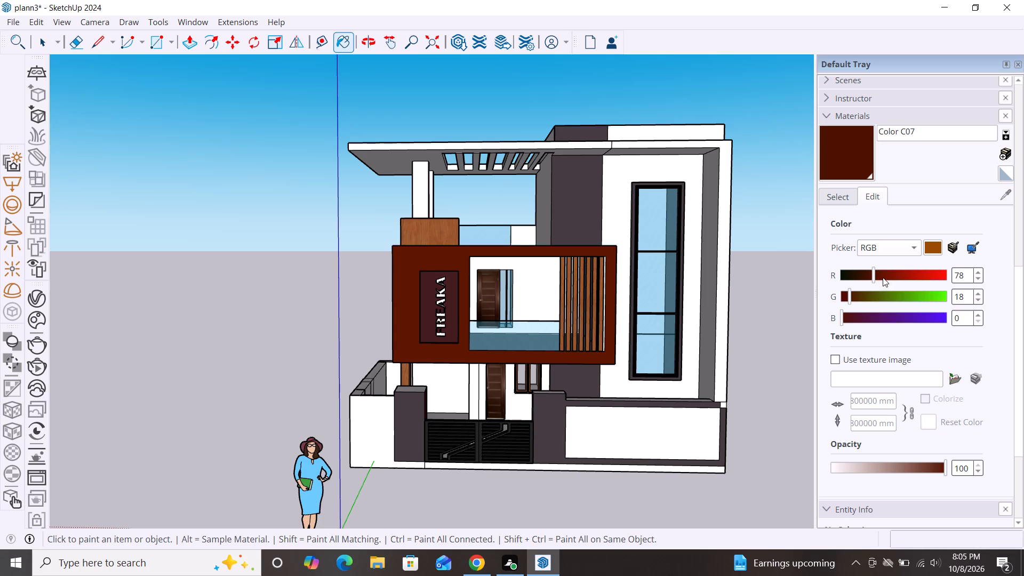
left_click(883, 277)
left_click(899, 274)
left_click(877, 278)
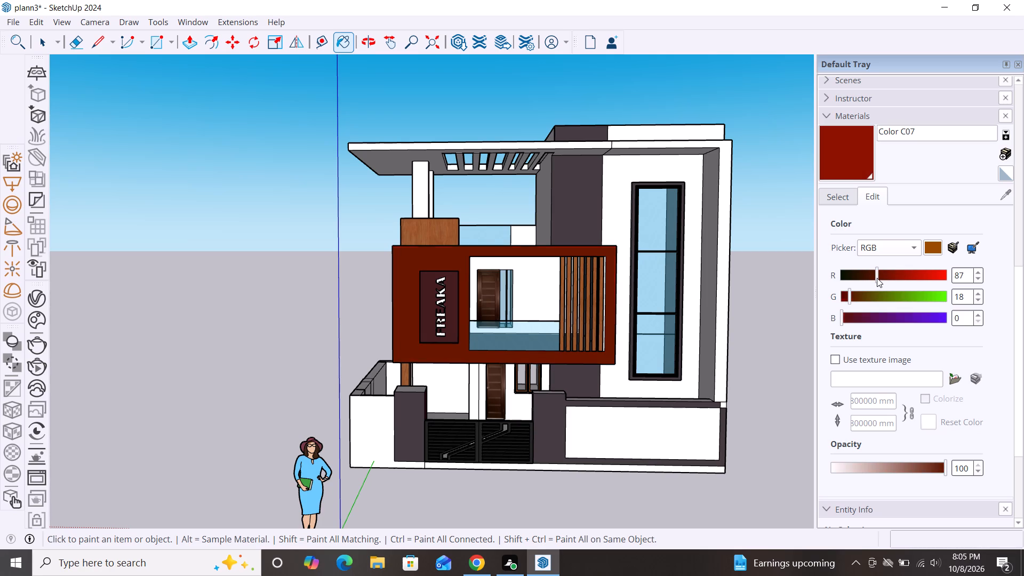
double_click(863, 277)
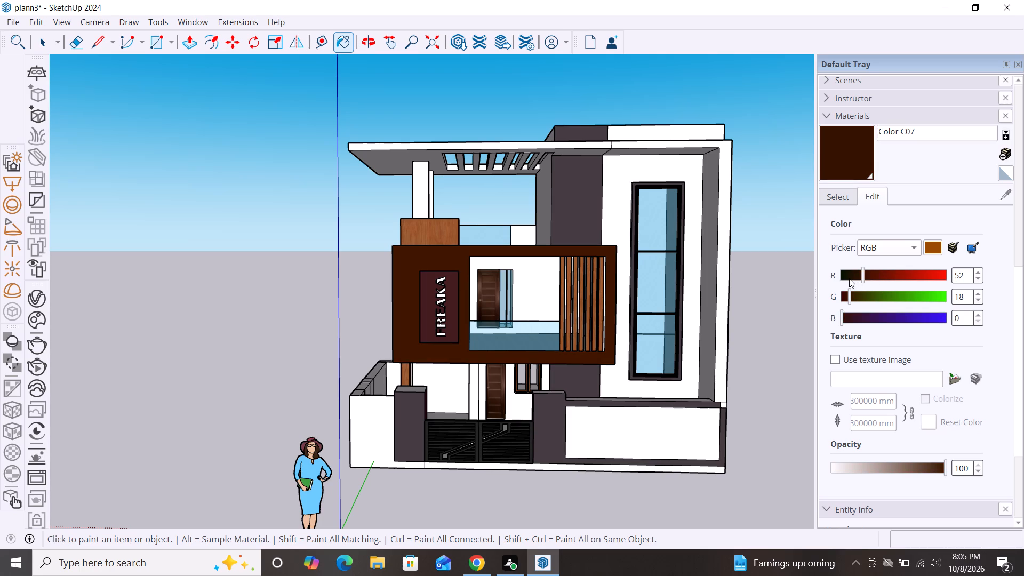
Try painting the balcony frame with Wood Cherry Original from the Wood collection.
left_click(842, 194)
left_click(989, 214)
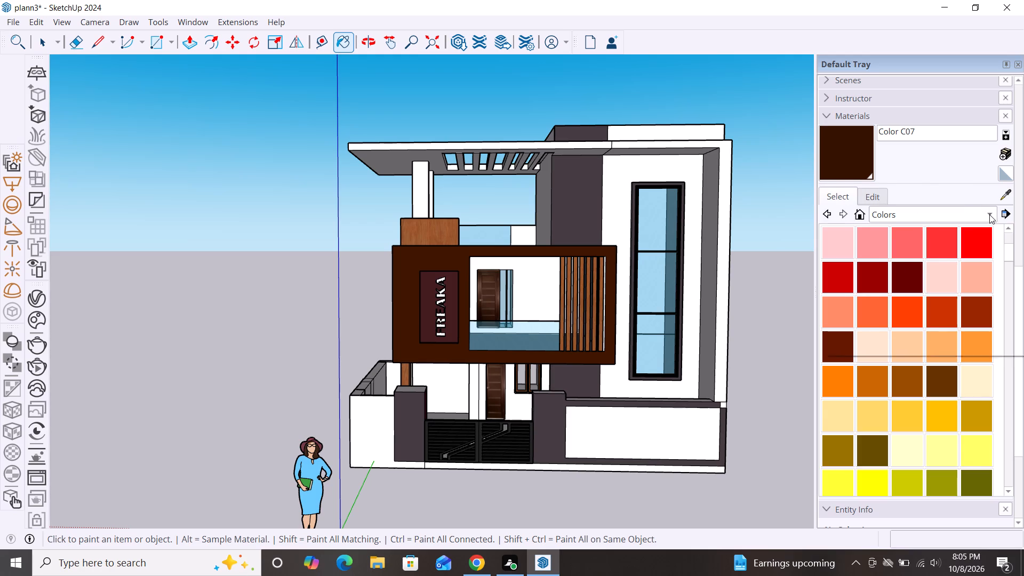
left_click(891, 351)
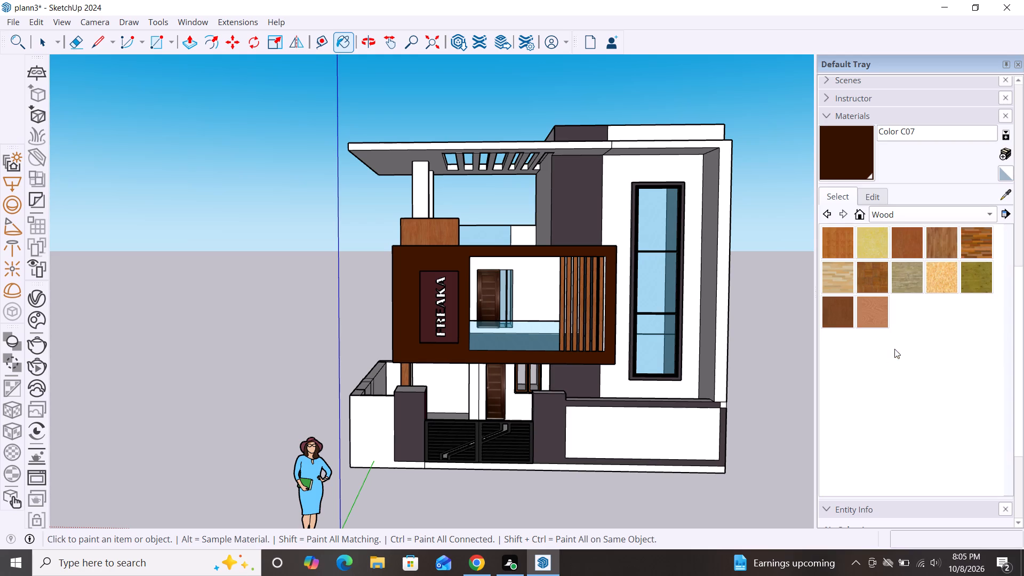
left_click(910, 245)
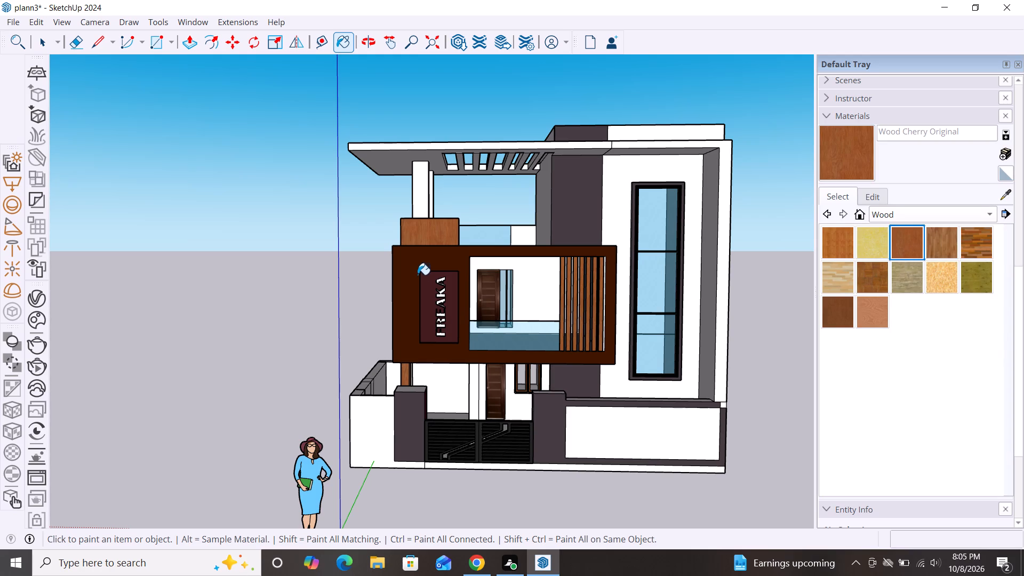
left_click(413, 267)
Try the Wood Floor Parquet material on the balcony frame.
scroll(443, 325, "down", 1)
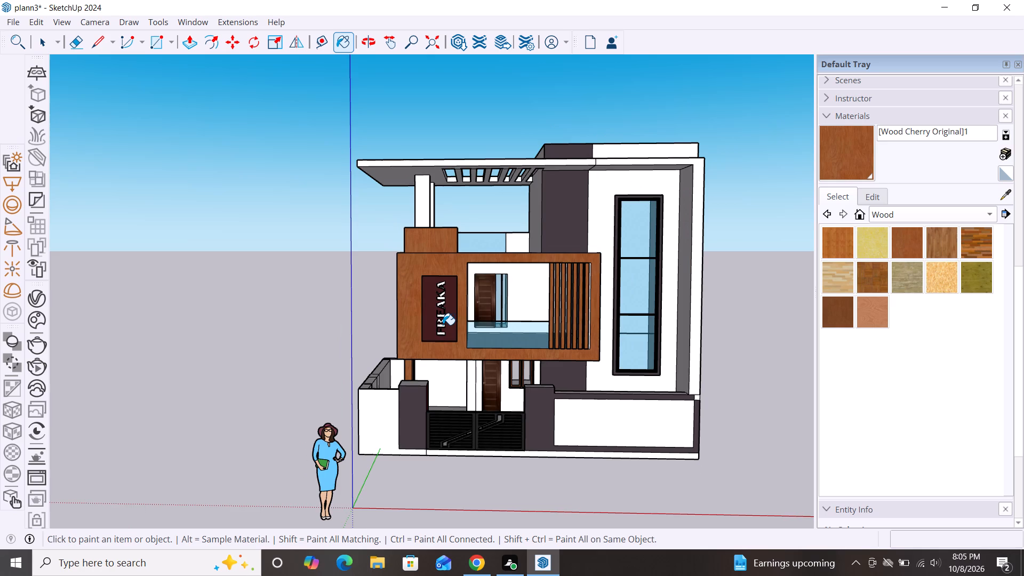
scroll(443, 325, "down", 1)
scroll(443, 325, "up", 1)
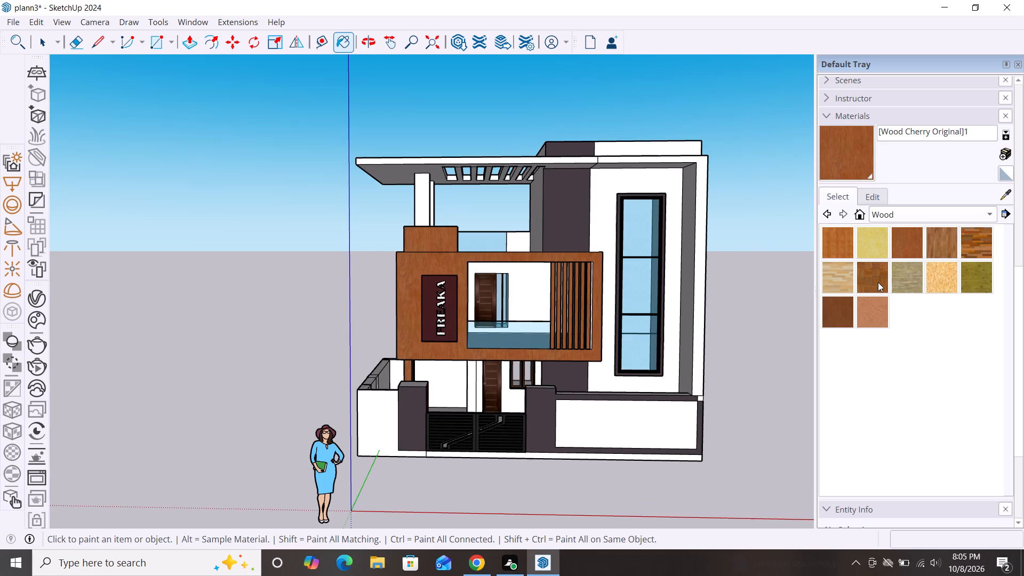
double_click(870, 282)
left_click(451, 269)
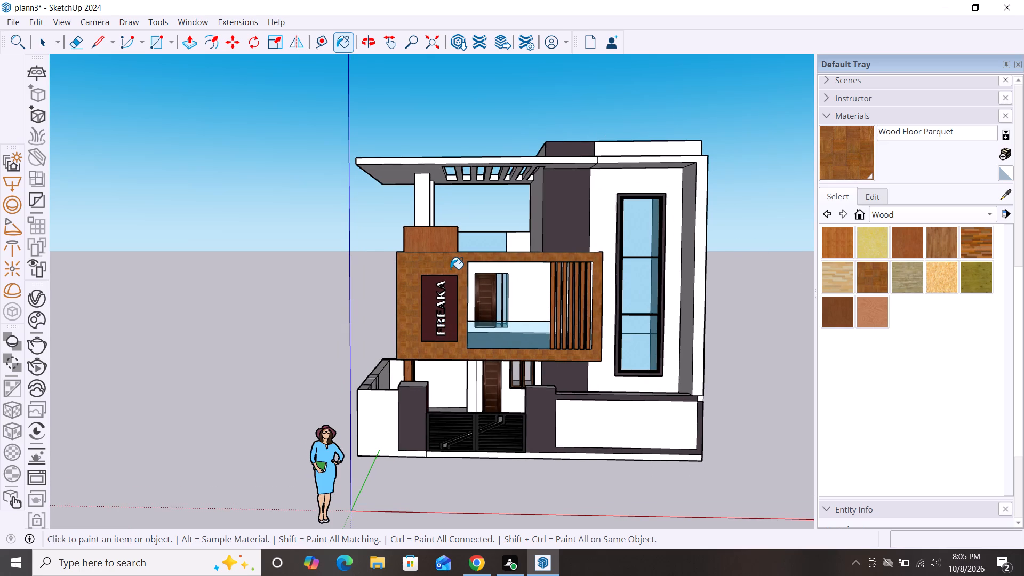
Paint the balcony frame and the small block on top of it with Wood Veneer 01.
left_click(847, 312)
left_click(421, 265)
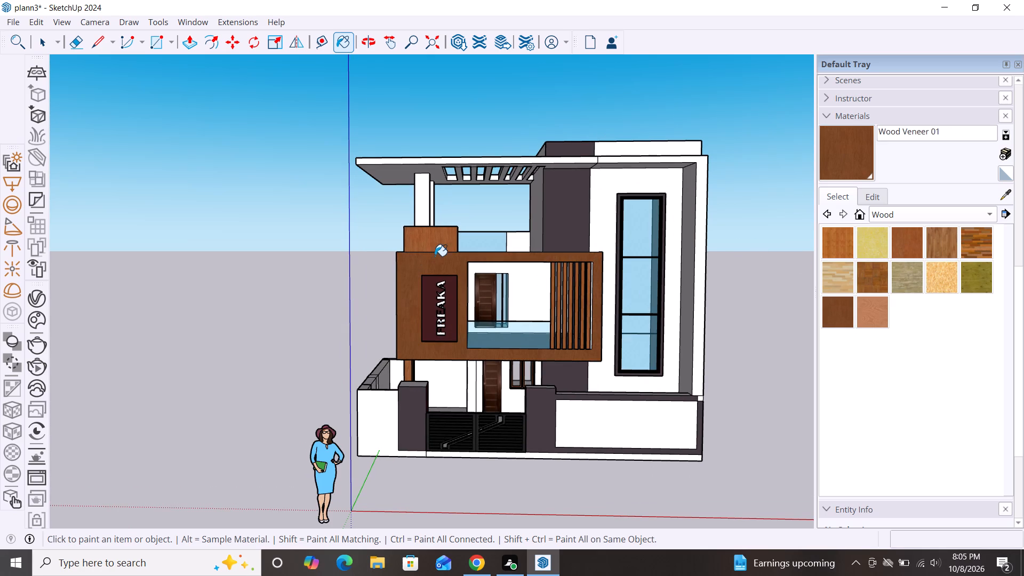
left_click(441, 235)
Paint the vertical slats of the balcony screen with Wood Veneer 01.
scroll(521, 226, "down", 1)
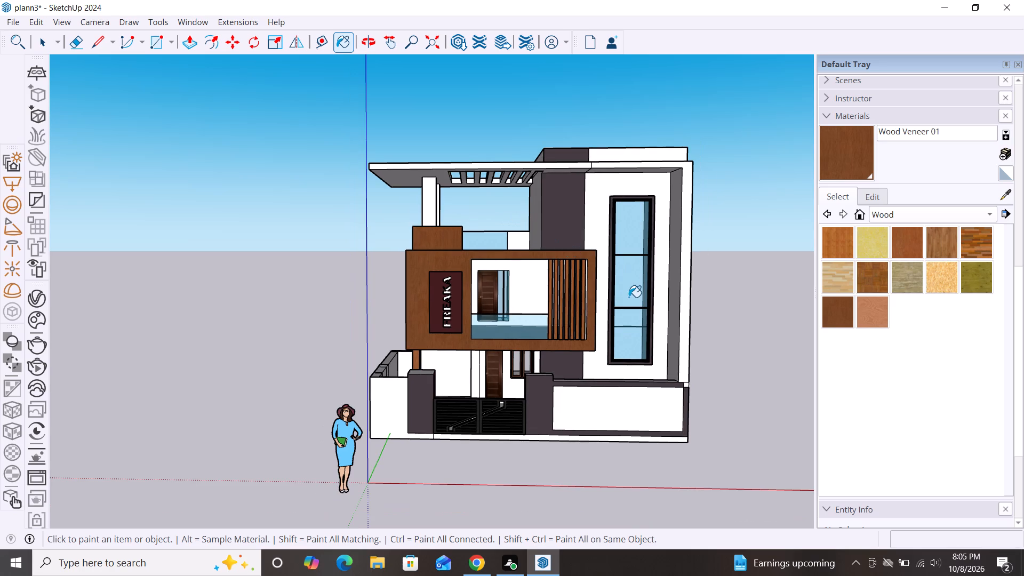
middle_click_drag(629, 297, 505, 306)
middle_click_drag(537, 313, 552, 312)
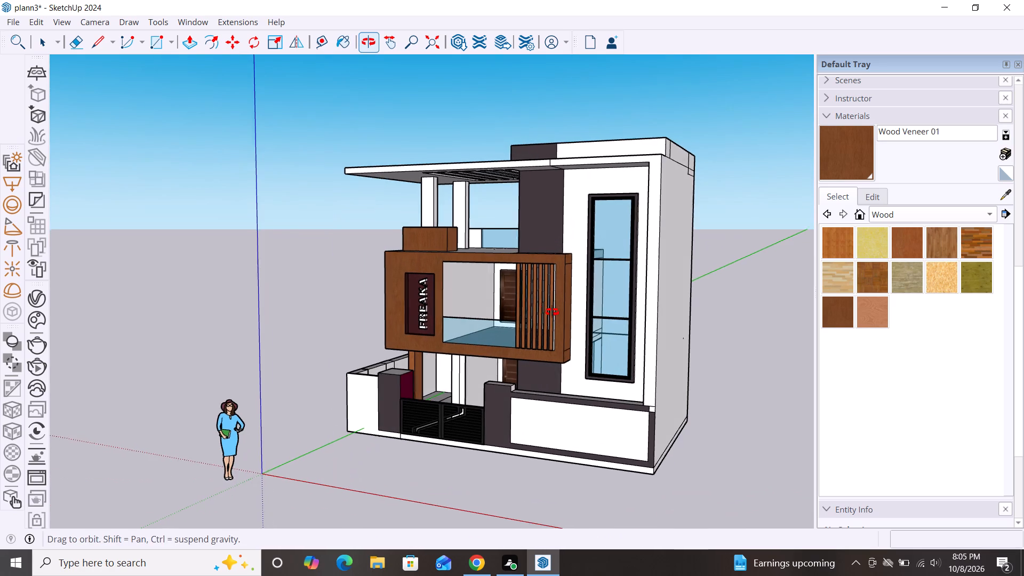
middle_click_drag(552, 312, 576, 312)
scroll(559, 311, "up", 10)
left_click(570, 333)
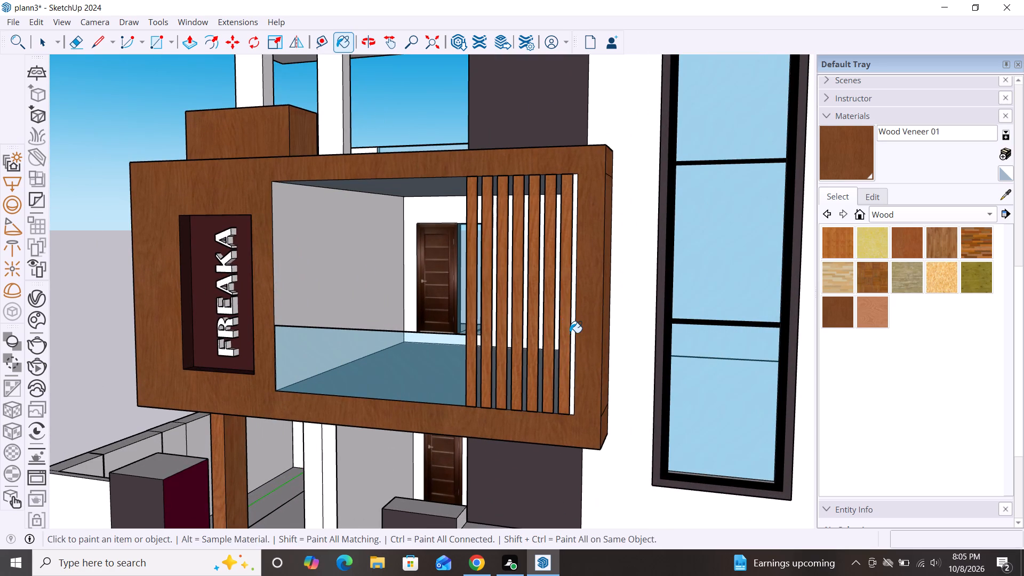
left_click(545, 345)
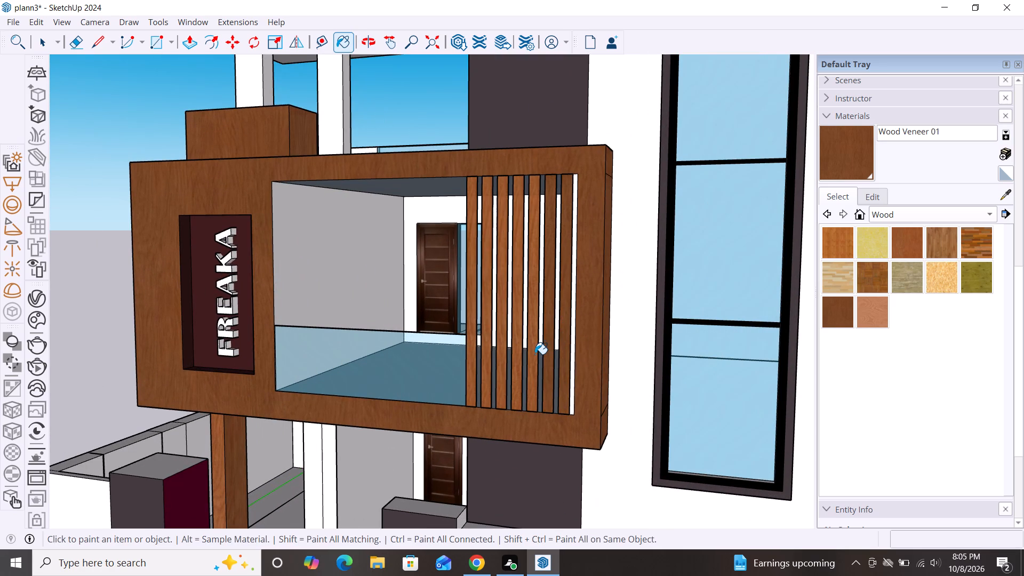
left_click(535, 354)
left_click(517, 364)
left_click(502, 371)
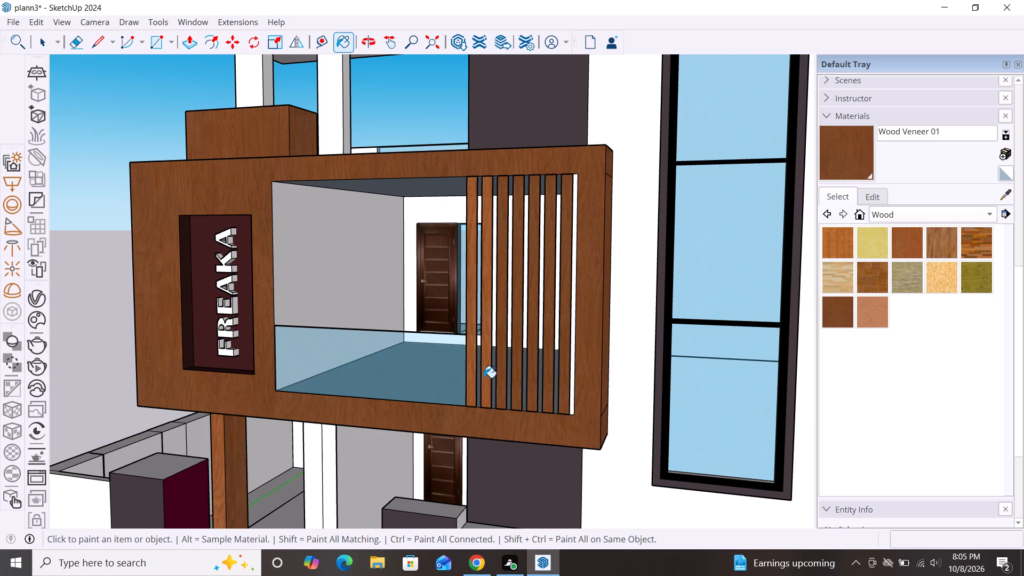
left_click(484, 378)
left_click(466, 375)
left_click(469, 375)
Paint the column beneath the balcony, behind the gate pillar, with Wood Veneer 01.
scroll(449, 194, "down", 2)
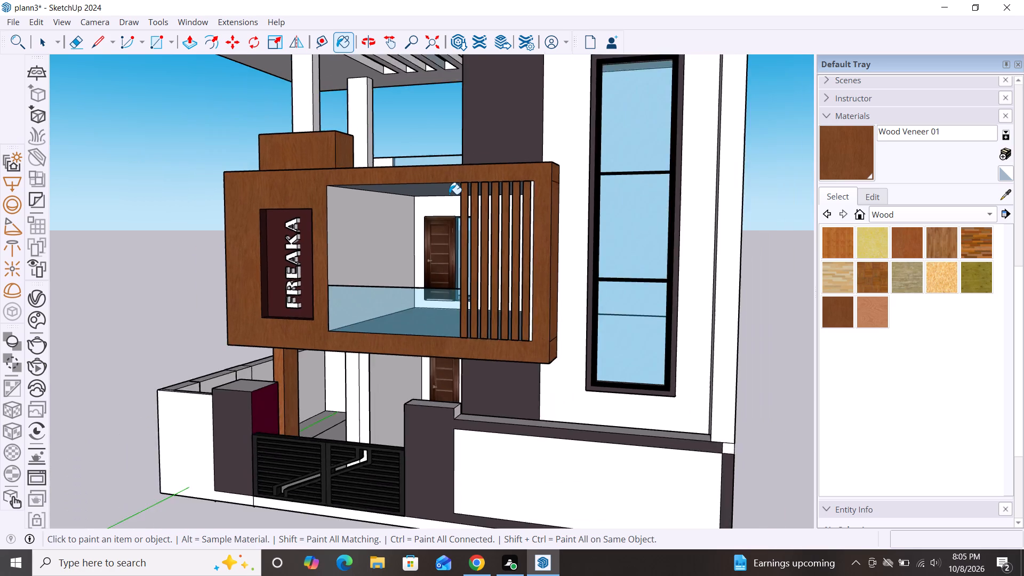
scroll(449, 194, "down", 4)
middle_click_drag(473, 307, 654, 316)
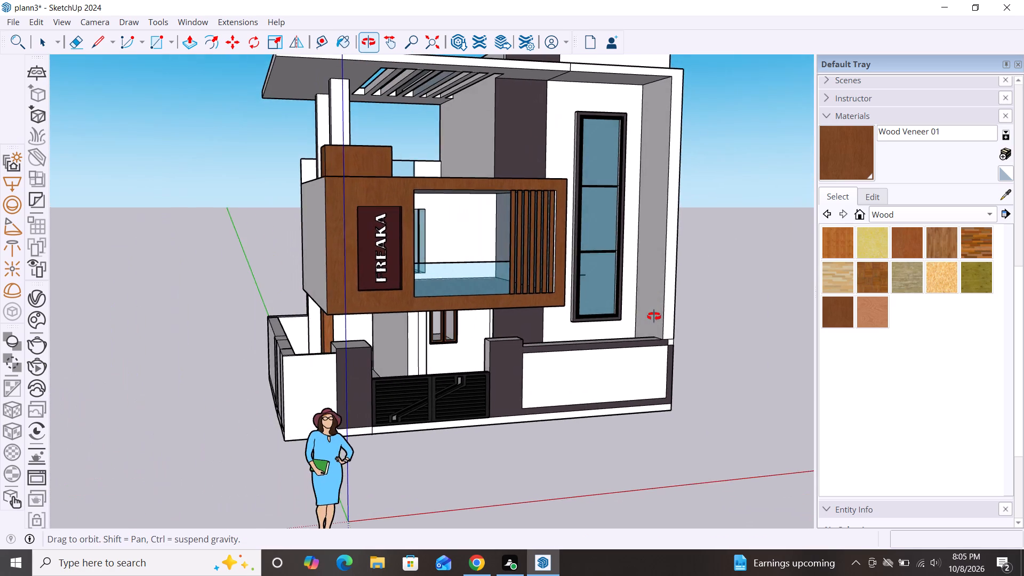
middle_click_drag(654, 316, 592, 306)
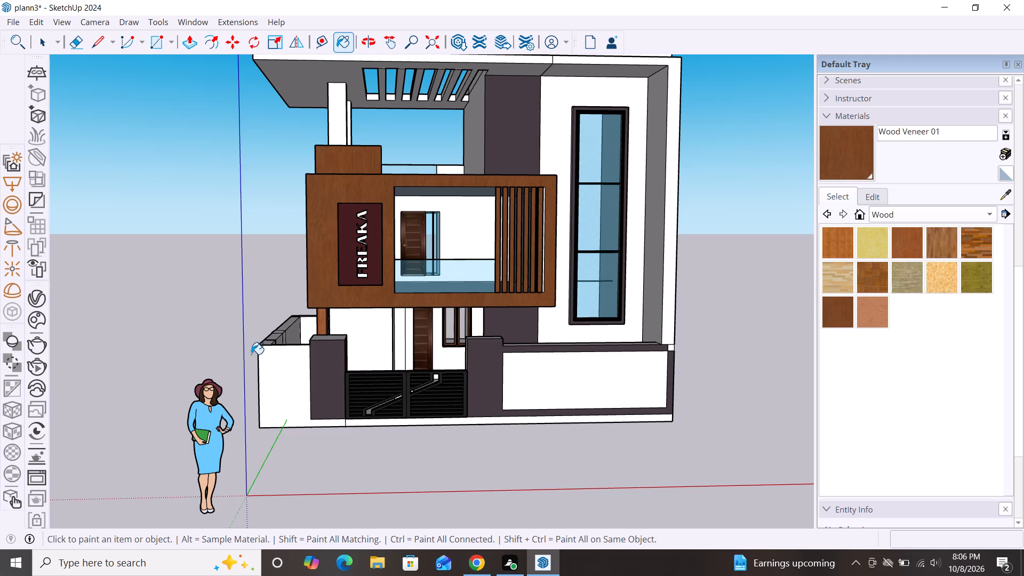
scroll(310, 333, "up", 9)
left_click(346, 313)
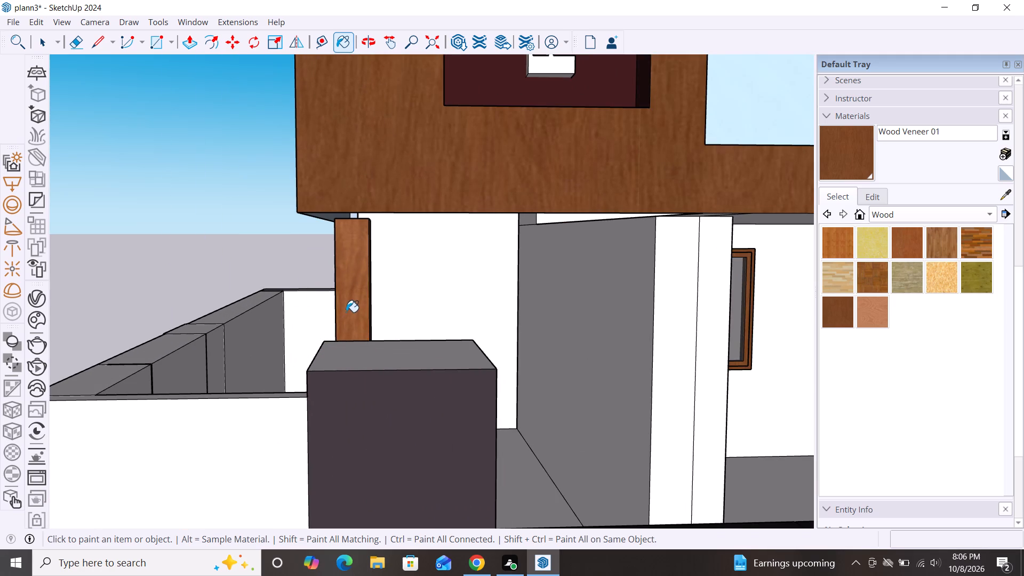
middle_click_drag(457, 323, 310, 352)
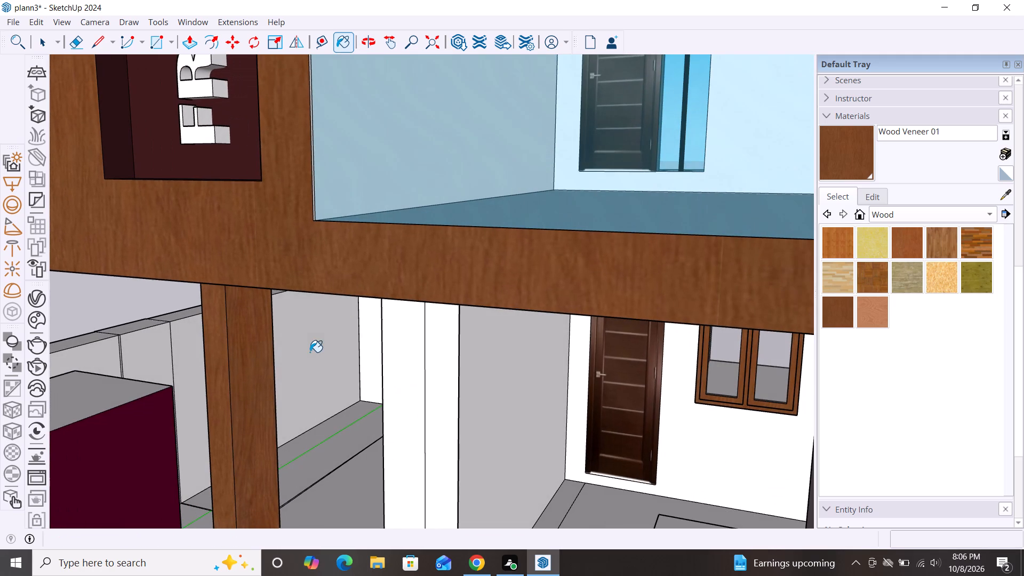
left_click(239, 370)
scroll(286, 373, "down", 12)
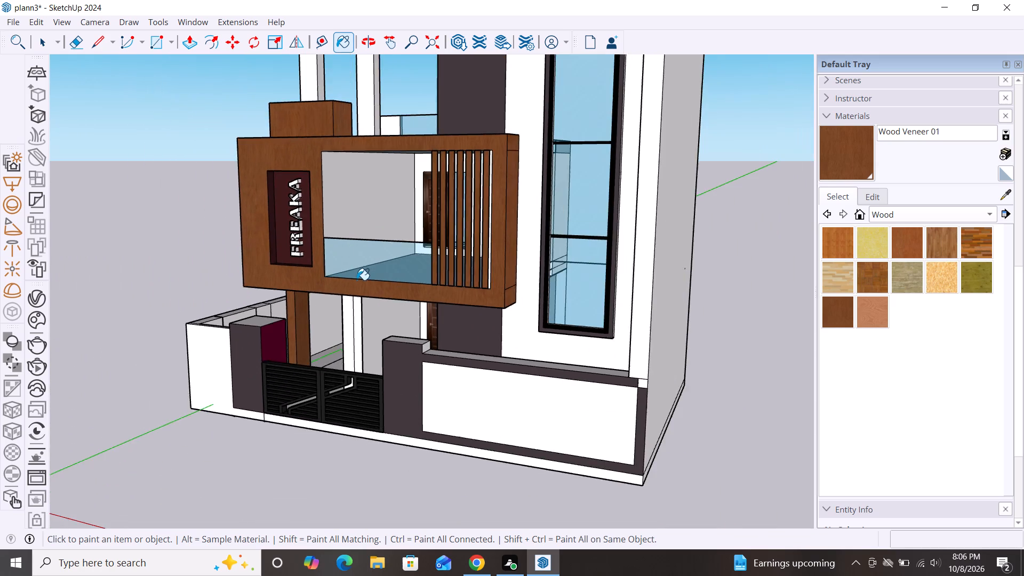
scroll(365, 232, "down", 5)
middle_click_drag(373, 334, 528, 334)
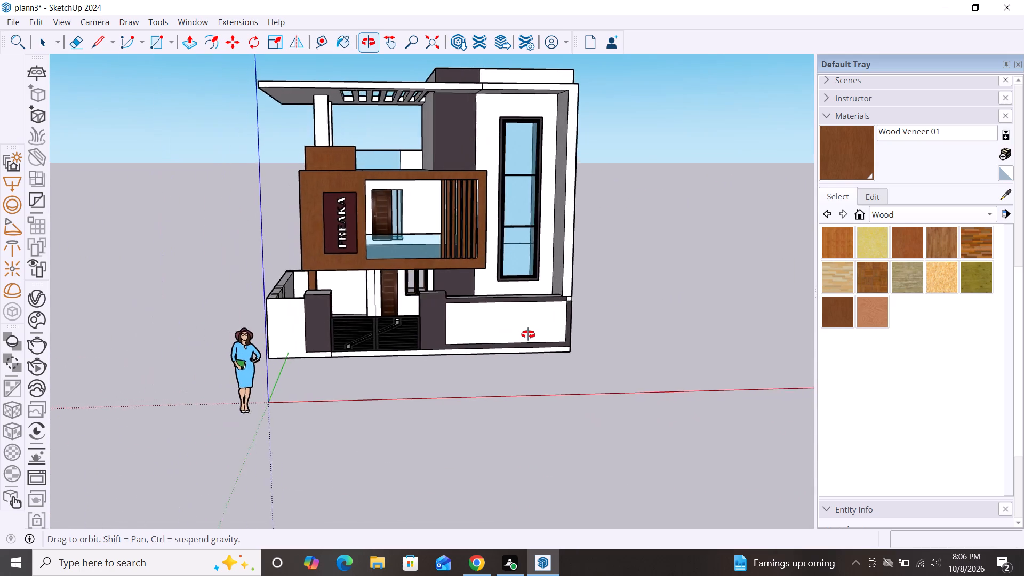
Examine the painted front facade, balcony and boundary wall up close and from farther away.
middle_click_drag(528, 334, 562, 323)
scroll(467, 227, "up", 3)
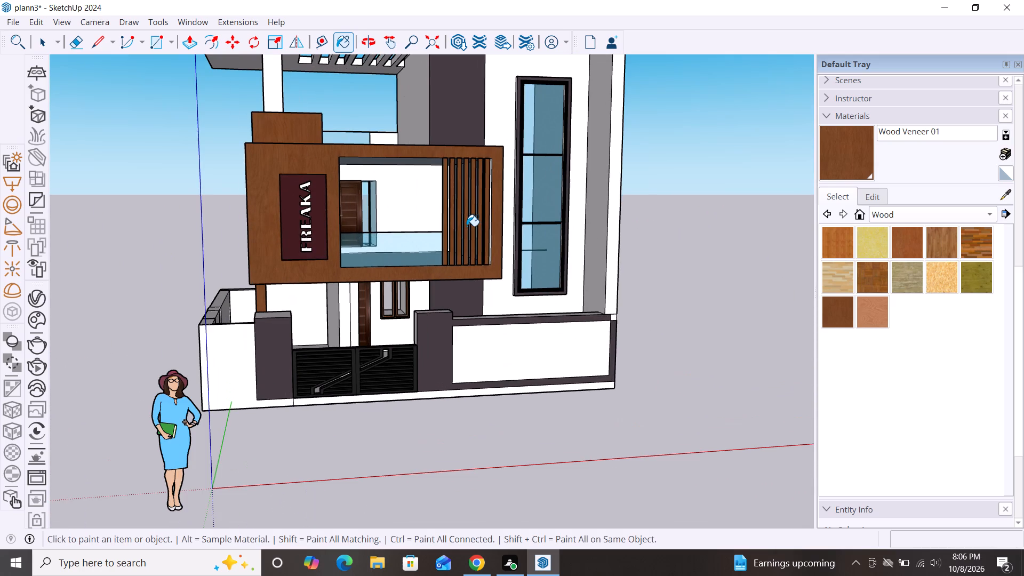
scroll(467, 226, "up", 1)
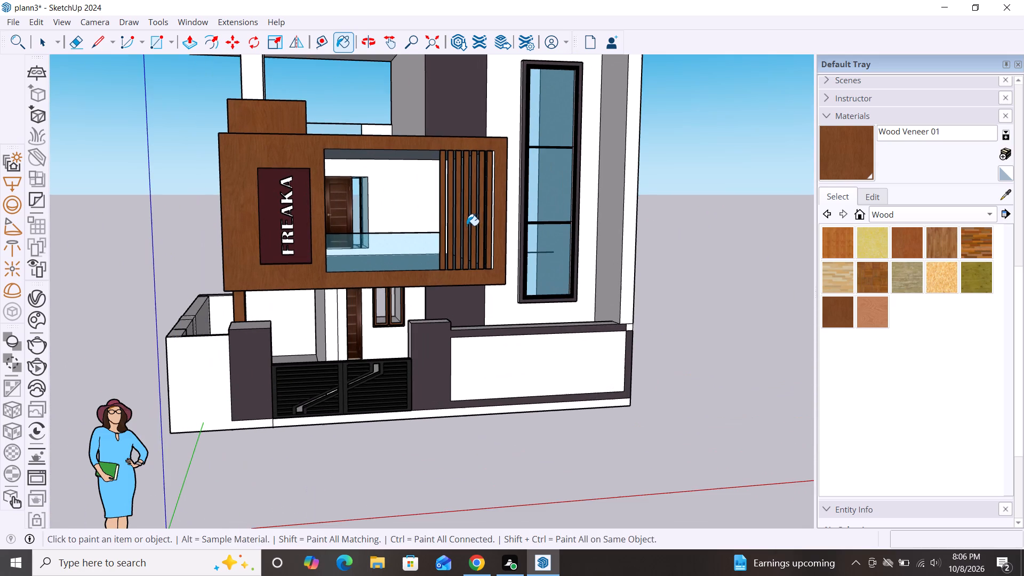
scroll(511, 244, "up", 4)
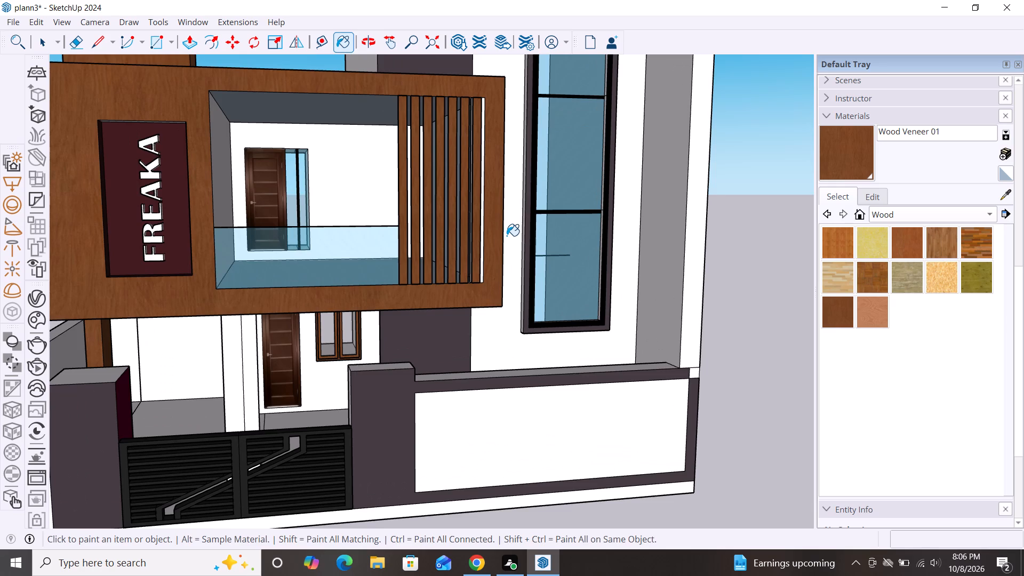
middle_click_drag(507, 236, 437, 251)
scroll(445, 235, "down", 4)
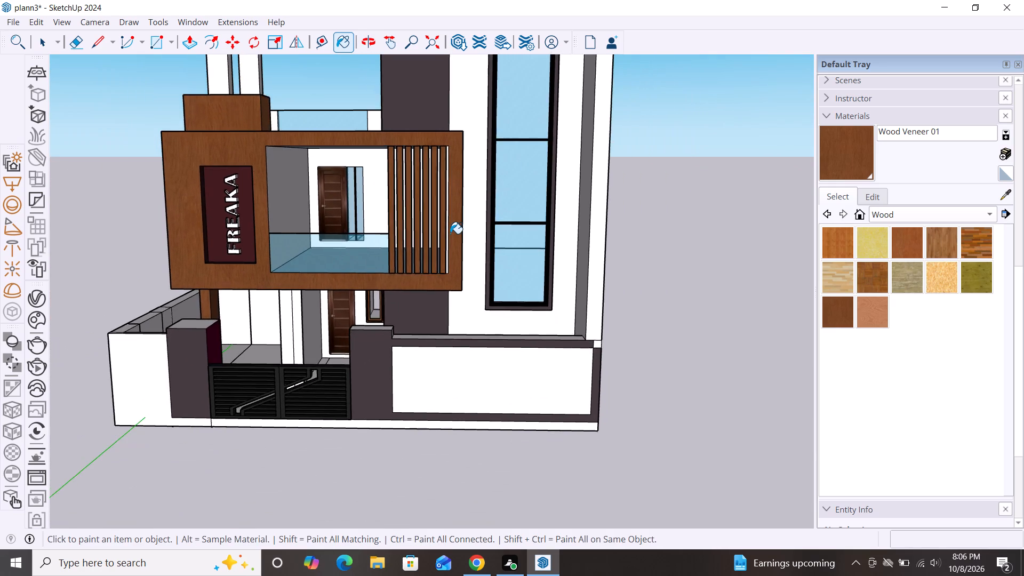
scroll(450, 234, "down", 6)
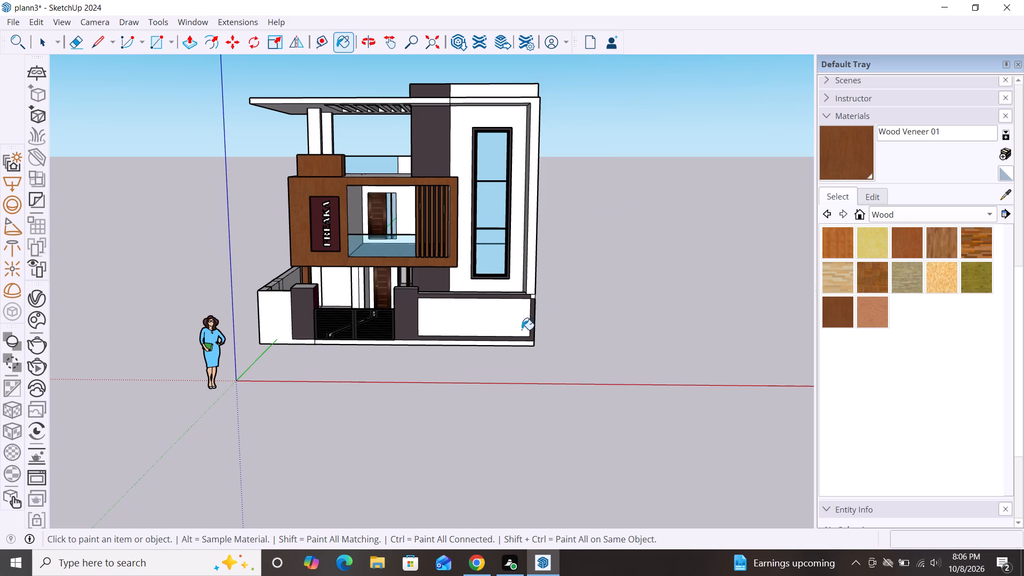
key("space")
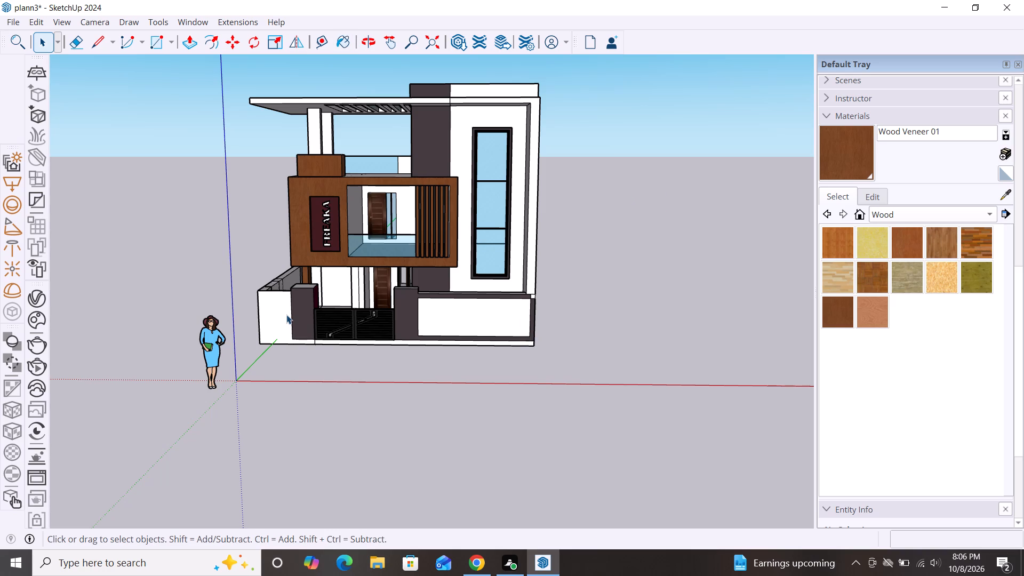
scroll(286, 315, "up", 7)
scroll(407, 250, "down", 5)
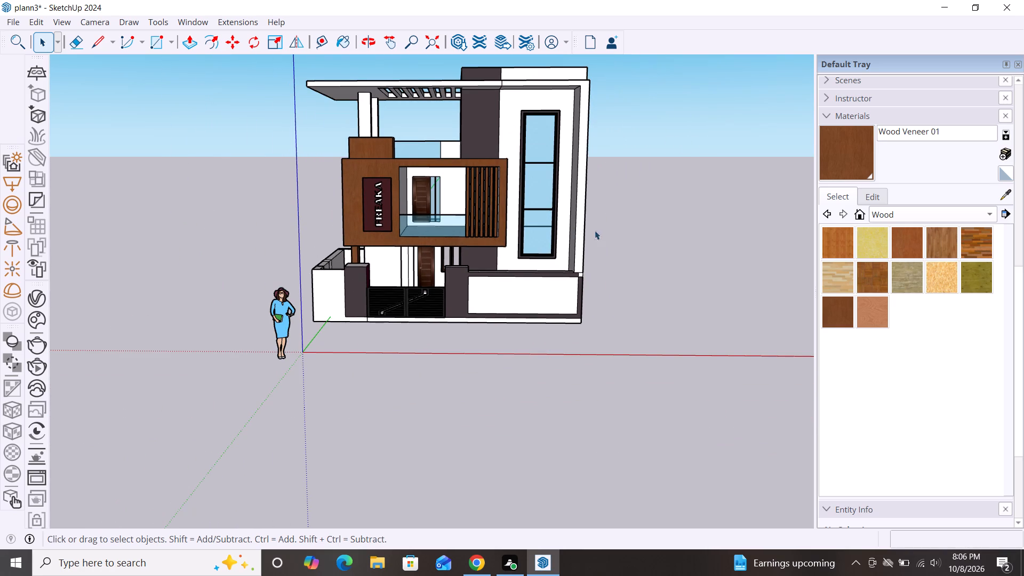
scroll(677, 268, "down", 2)
scroll(420, 120, "up", 3)
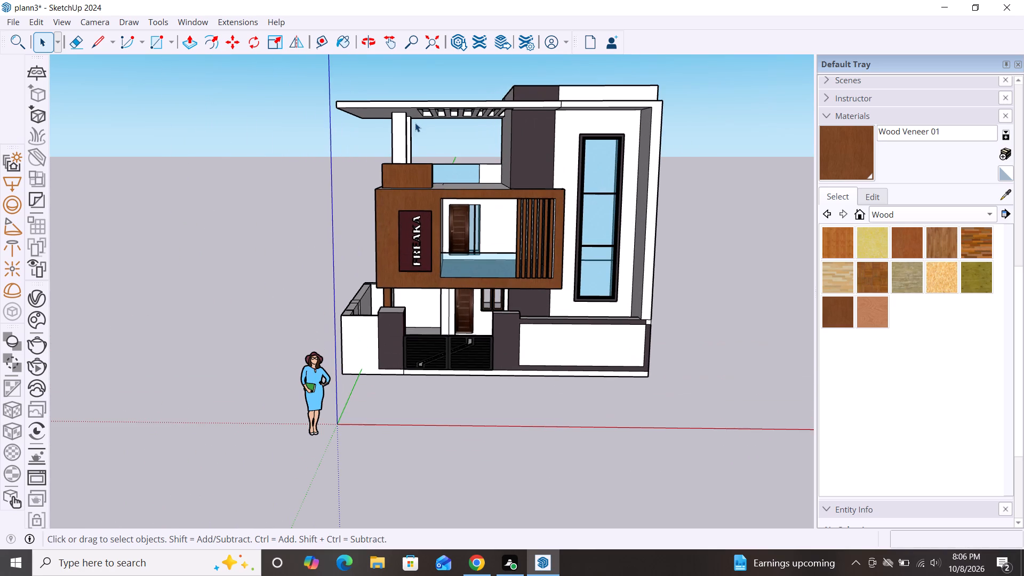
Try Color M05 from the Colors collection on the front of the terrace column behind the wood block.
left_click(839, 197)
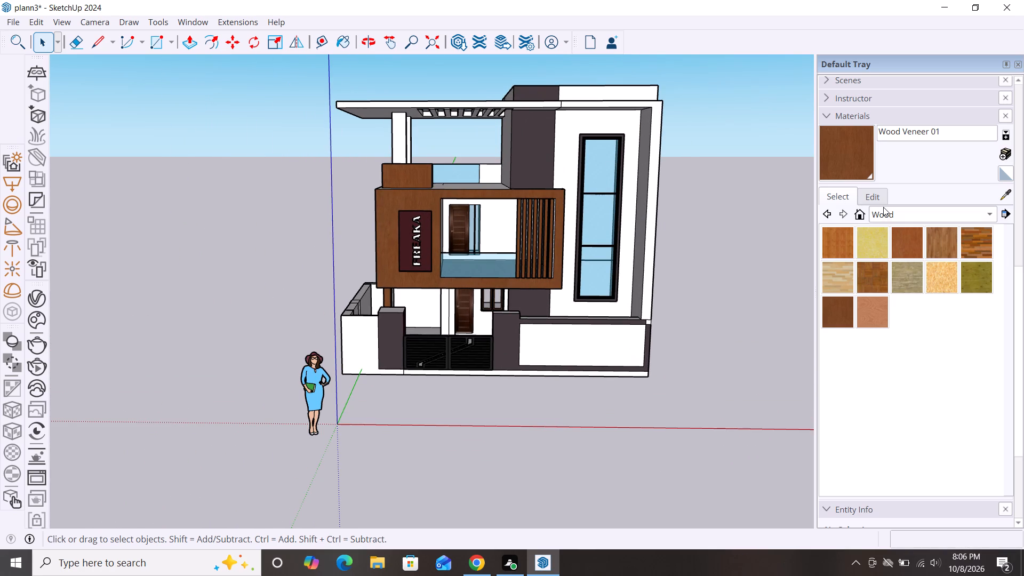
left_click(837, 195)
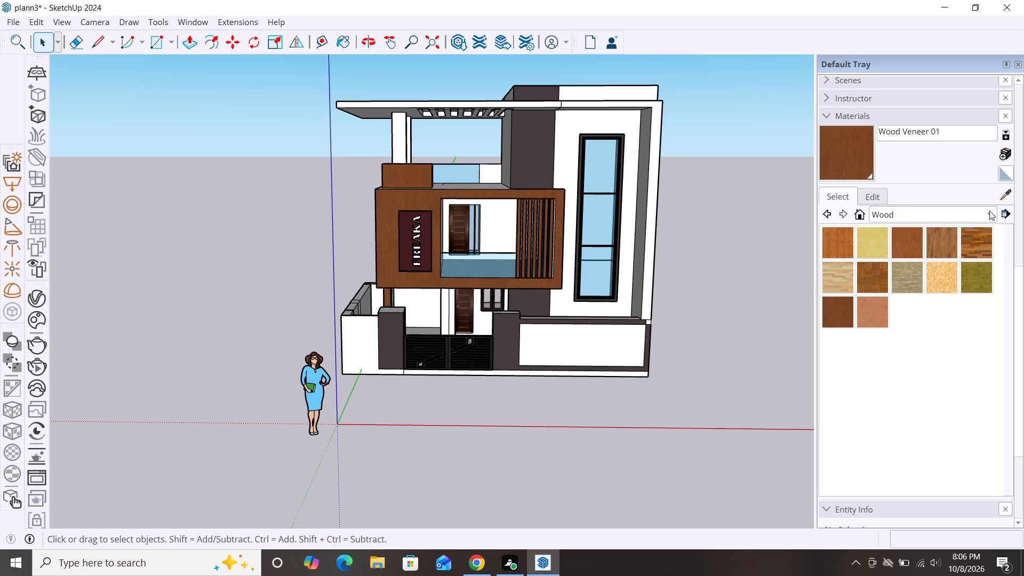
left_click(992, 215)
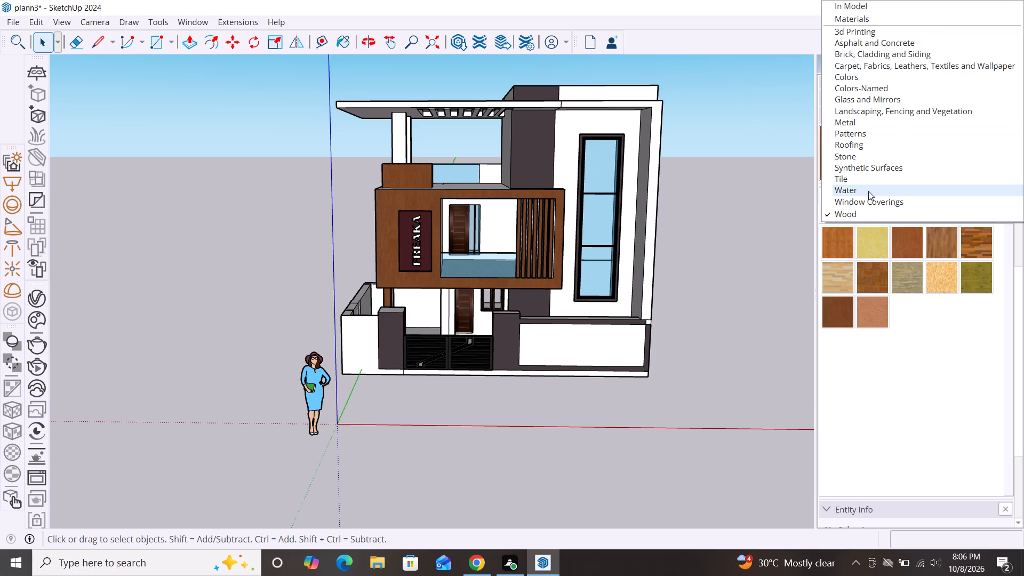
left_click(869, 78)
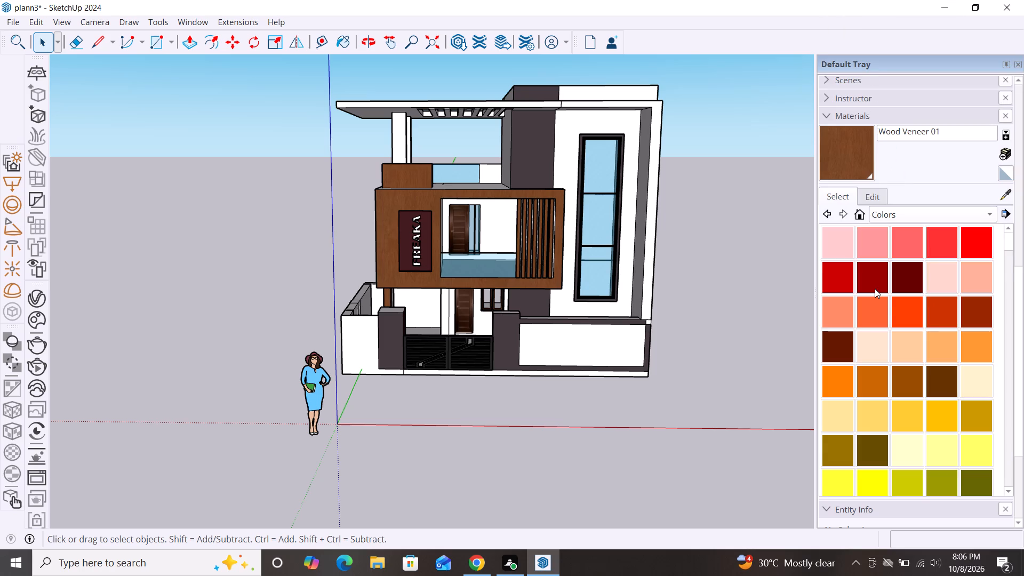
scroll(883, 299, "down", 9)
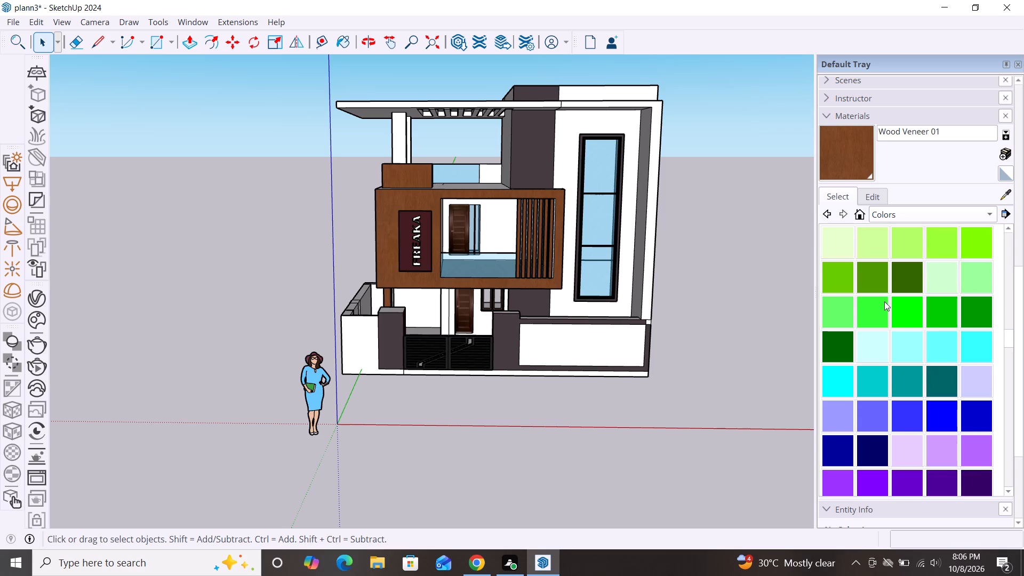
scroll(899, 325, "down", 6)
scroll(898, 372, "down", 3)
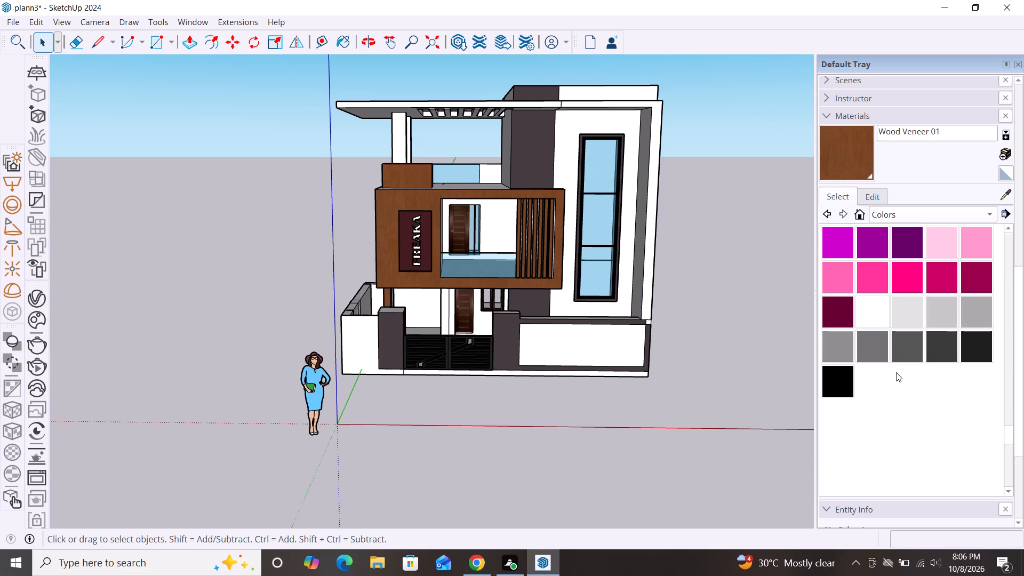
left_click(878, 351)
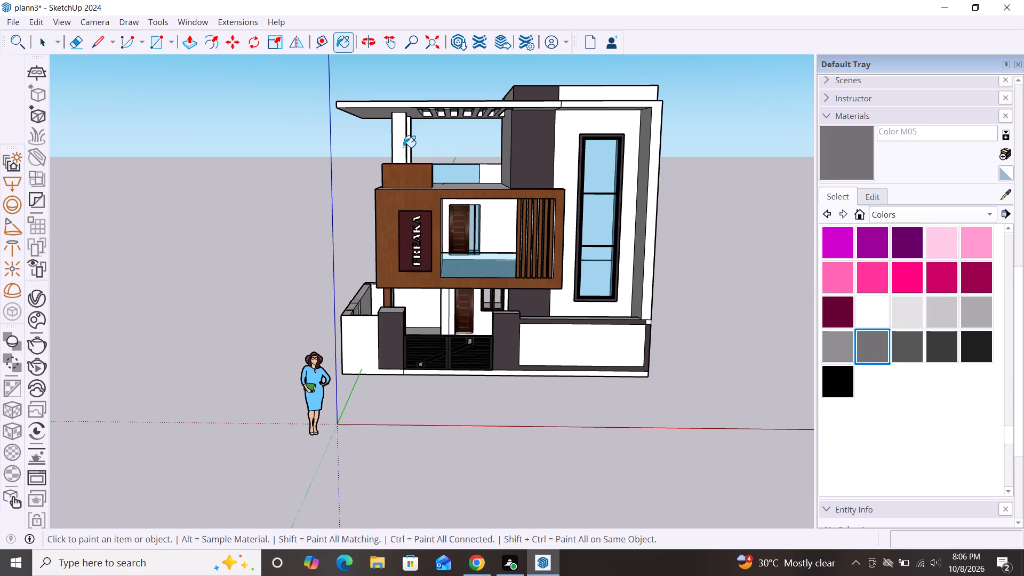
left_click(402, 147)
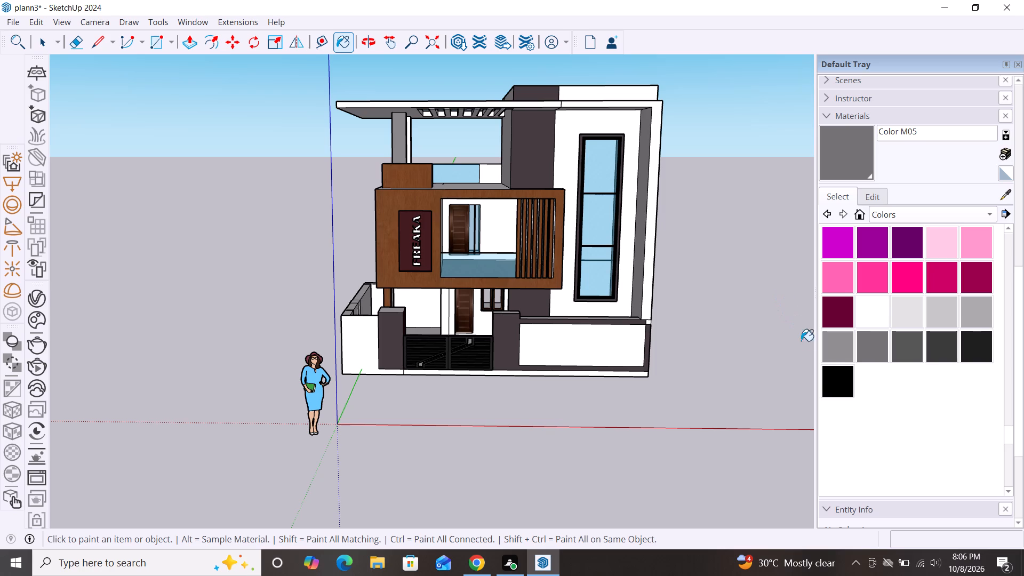
Paint the faces of the two terrace columns supporting the roof canopy with Color M04.
left_click(836, 358)
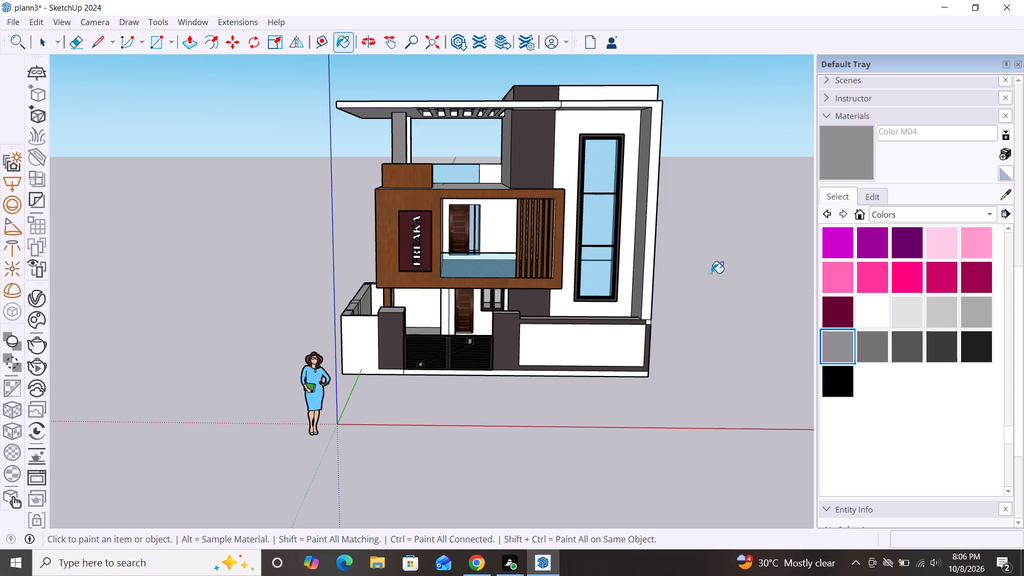
left_click(403, 130)
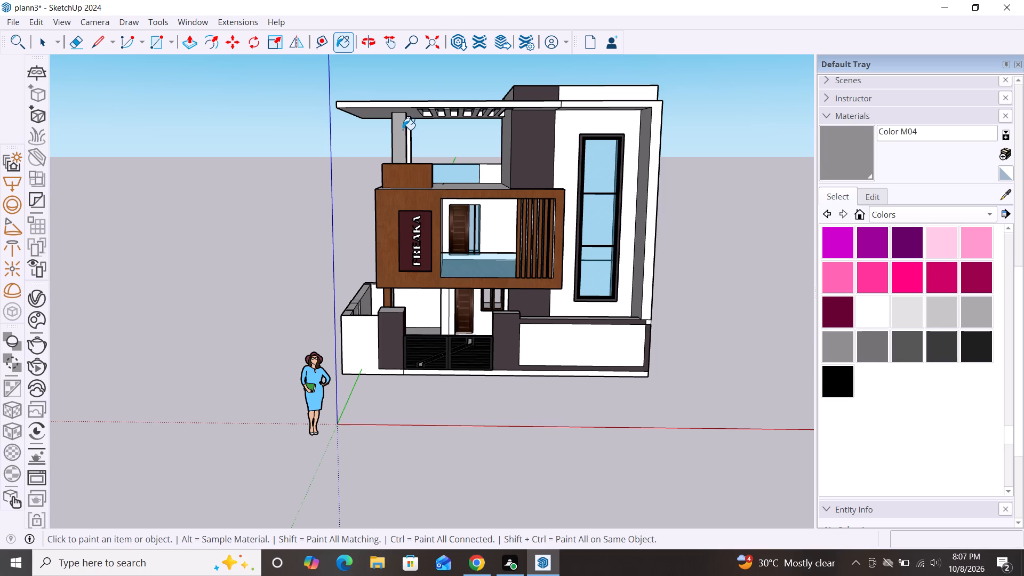
middle_click_drag(328, 195, 640, 256)
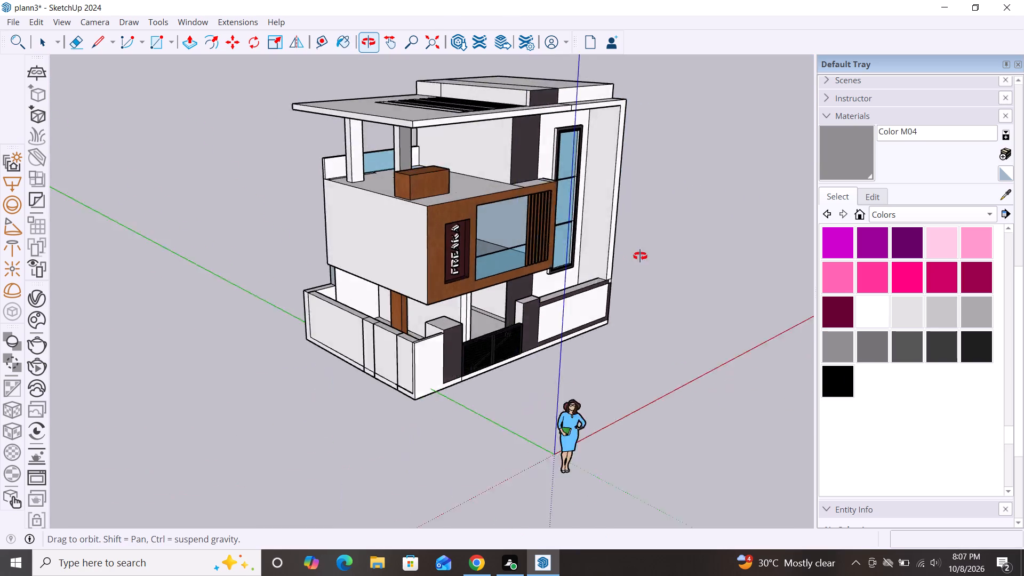
middle_click_drag(640, 256, 646, 257)
left_click(407, 149)
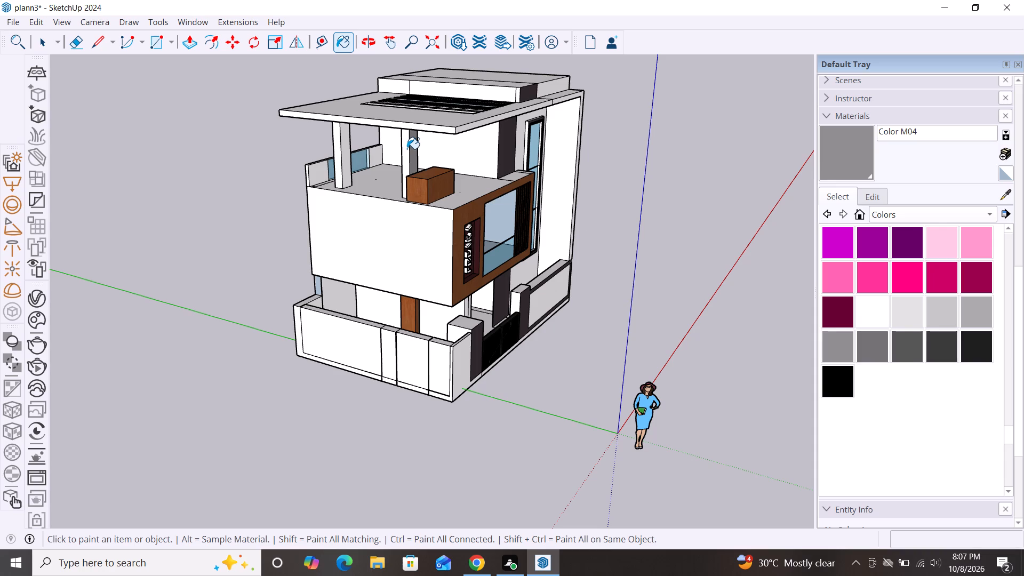
middle_click_drag(409, 177, 579, 210)
middle_click_drag(503, 218, 656, 219)
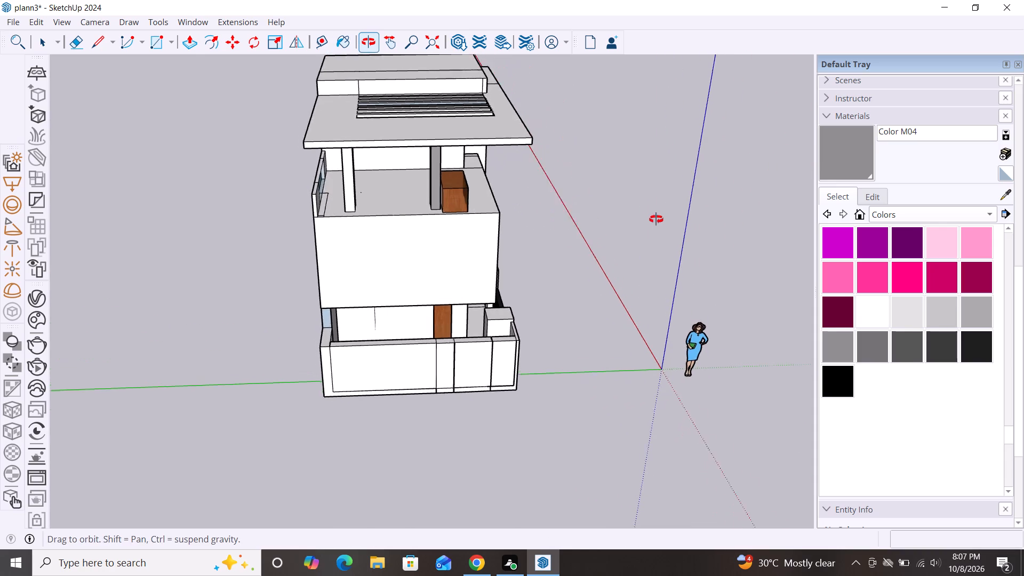
middle_click_drag(656, 219, 658, 219)
left_click(450, 171)
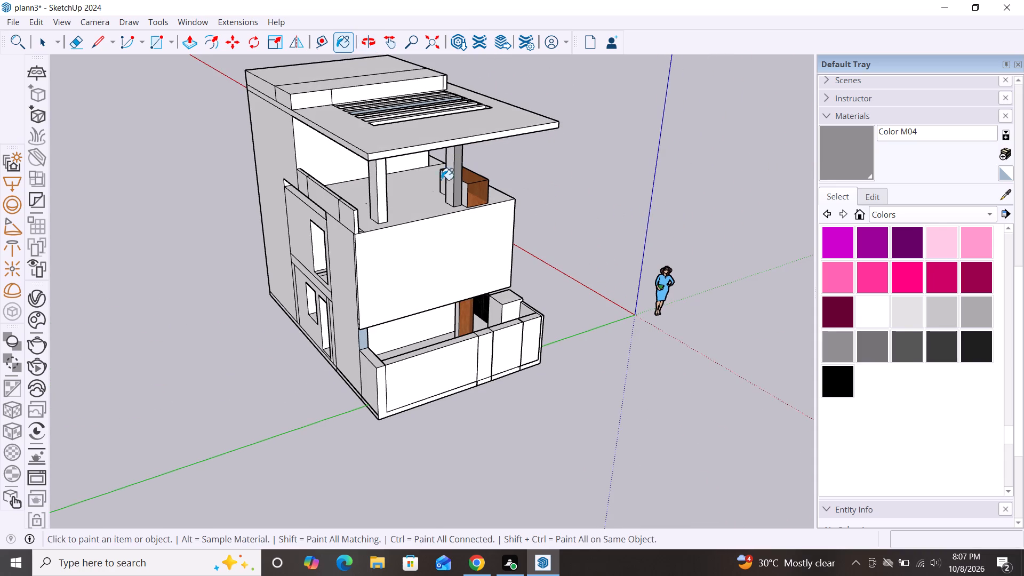
left_click(387, 200)
left_click(381, 204)
left_click(376, 203)
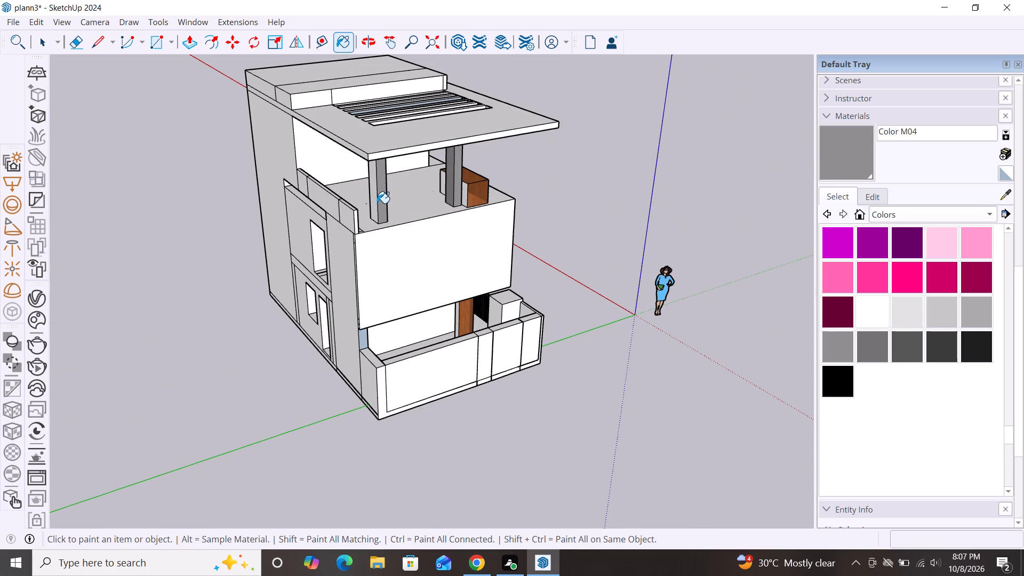
middle_click_drag(457, 223, 130, 115)
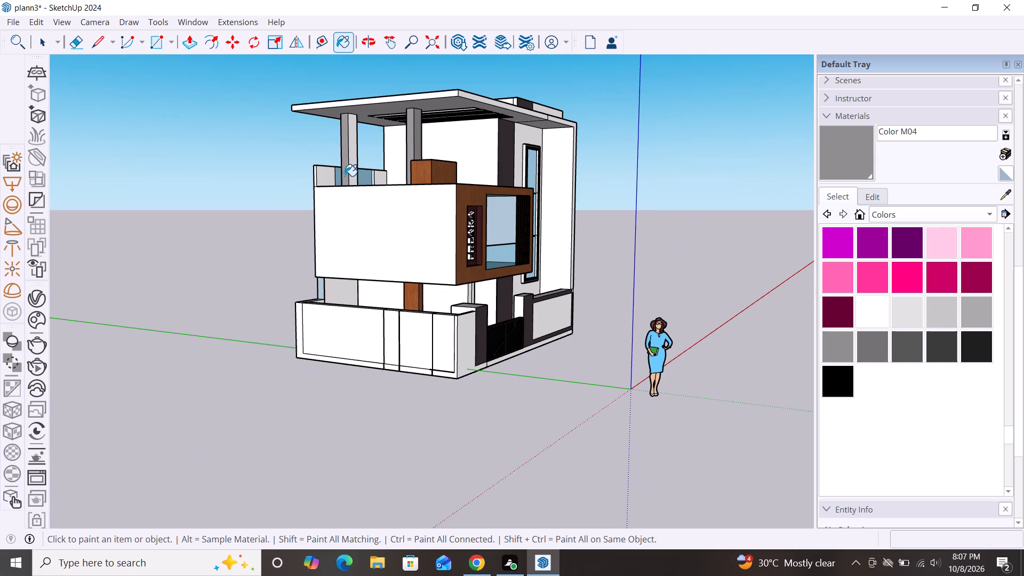
left_click(353, 174)
Reduce the opacity of the Color M04 material on the terrace columns to 39.
scroll(391, 189, "down", 7)
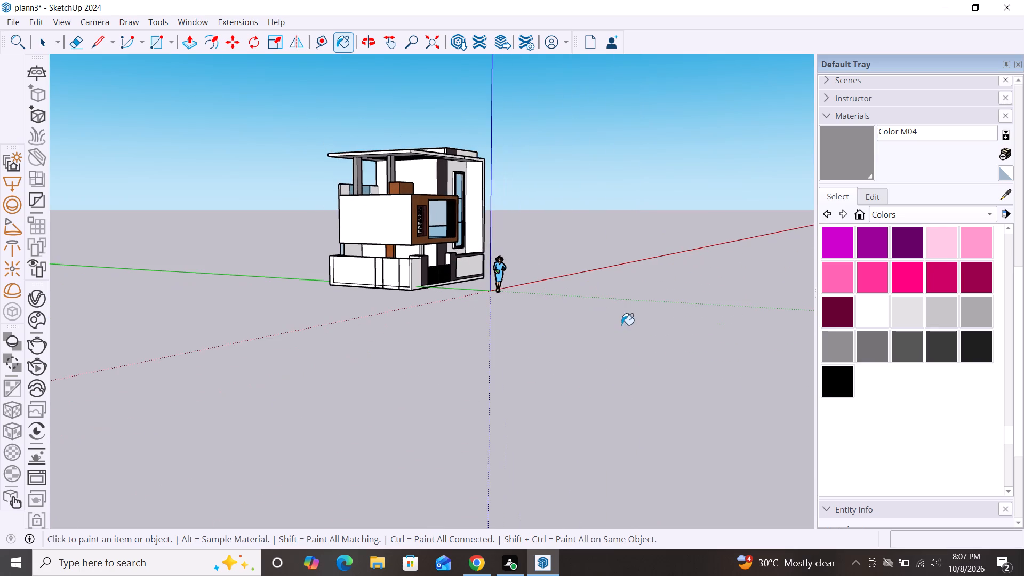
middle_click_drag(621, 325, 316, 355)
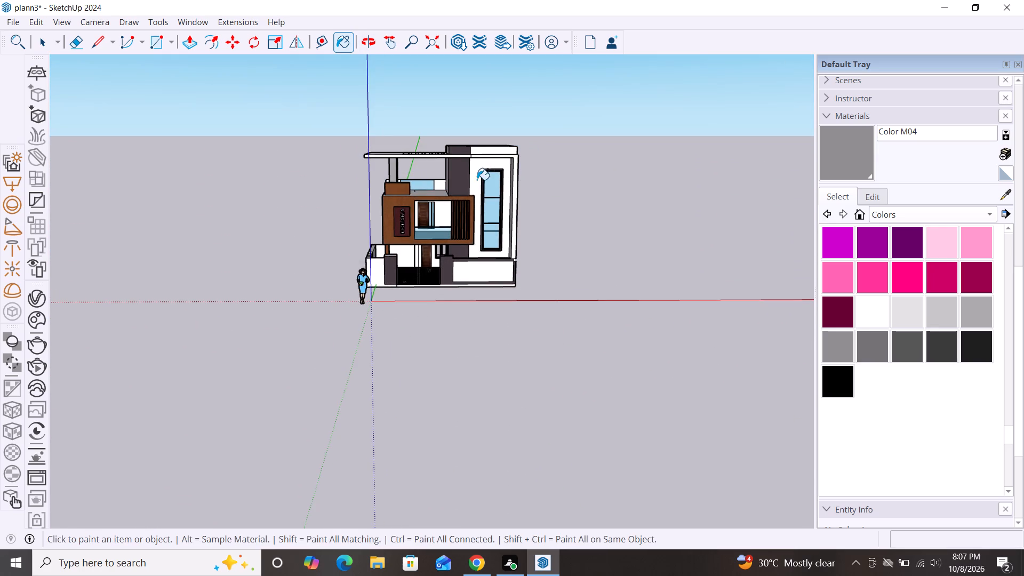
scroll(477, 180, "up", 10)
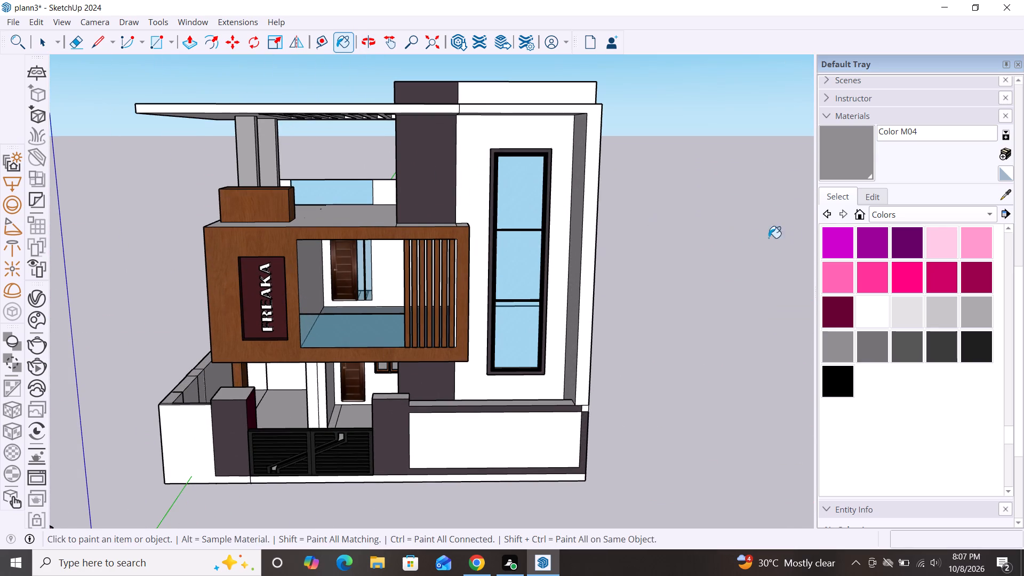
left_click(870, 199)
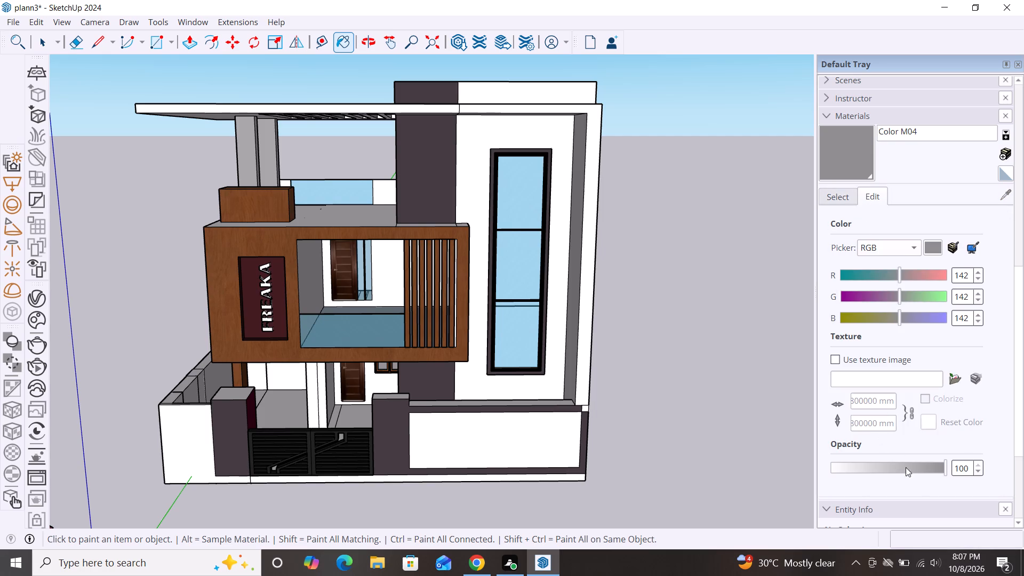
double_click(926, 467)
left_click(910, 468)
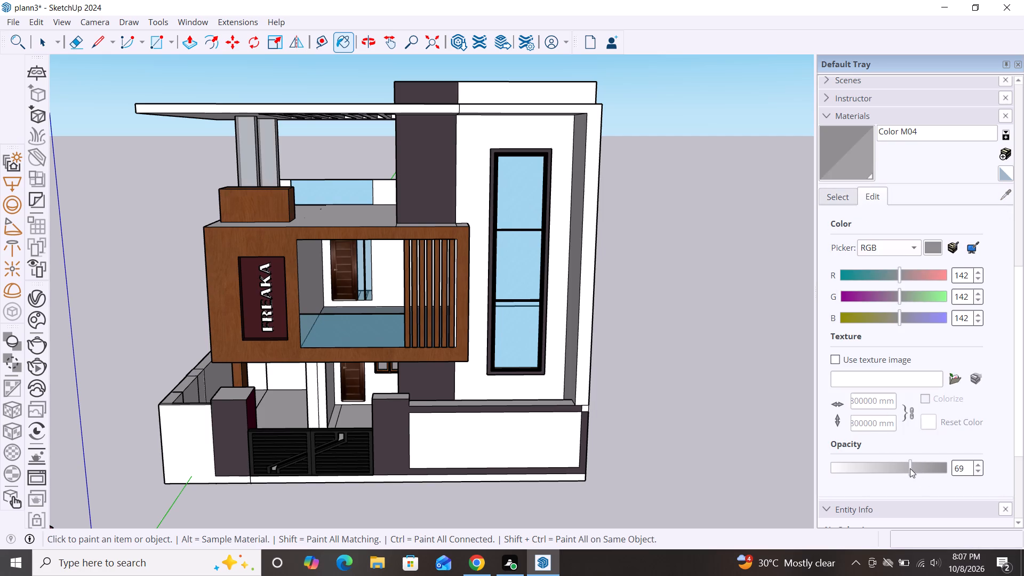
left_click(903, 466)
left_click(887, 463)
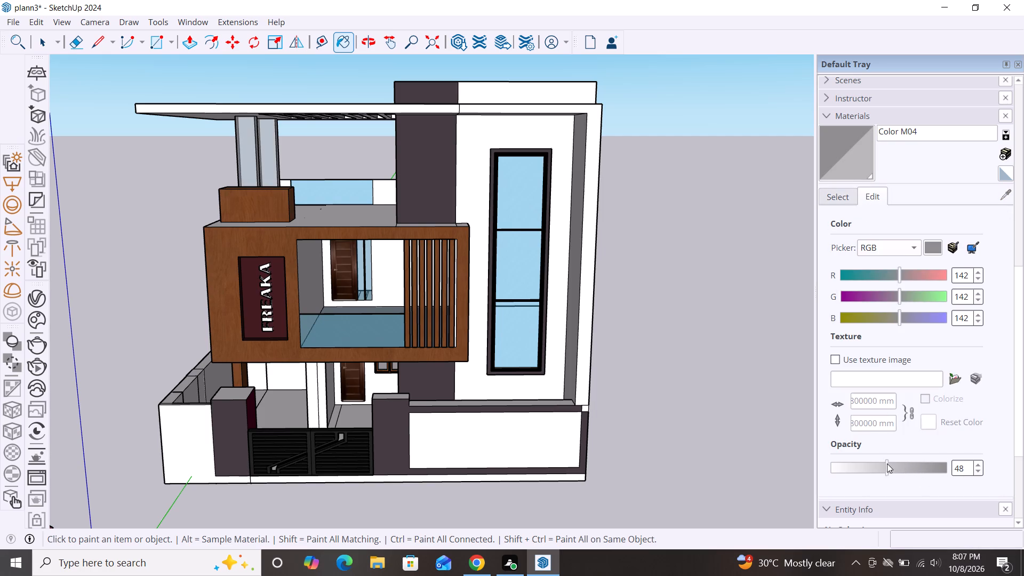
left_click(876, 466)
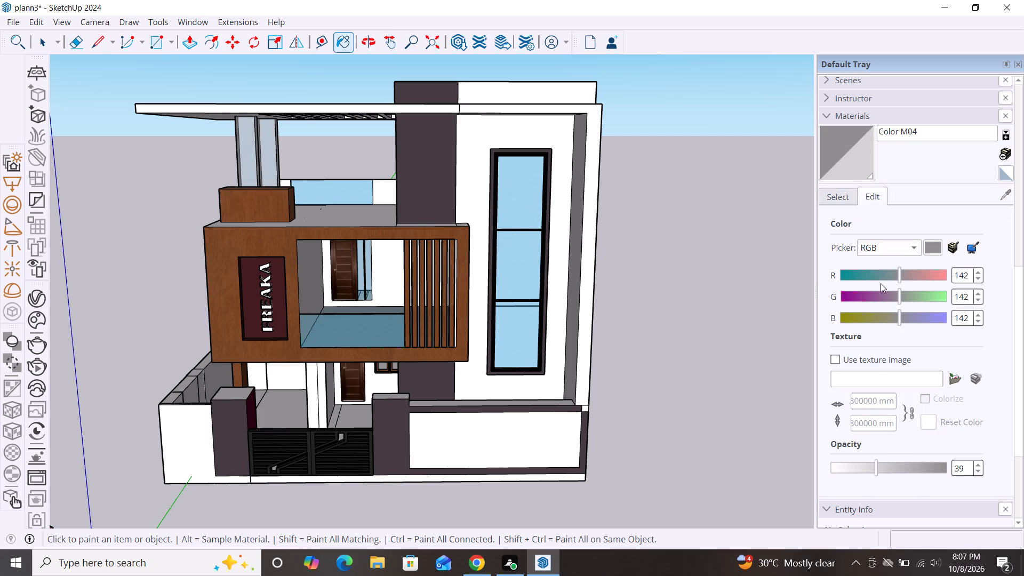
Paint the front faces and the tower-facing sides of the two terrace columns with Color M03 from the Colors collection.
scroll(718, 262, "down", 2)
scroll(383, 195, "down", 1)
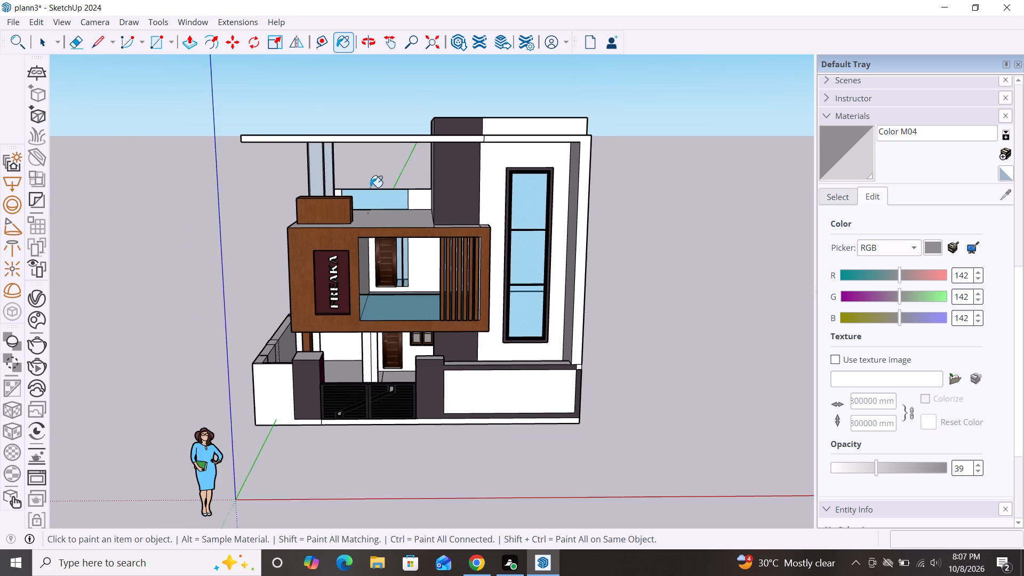
scroll(370, 187, "down", 2)
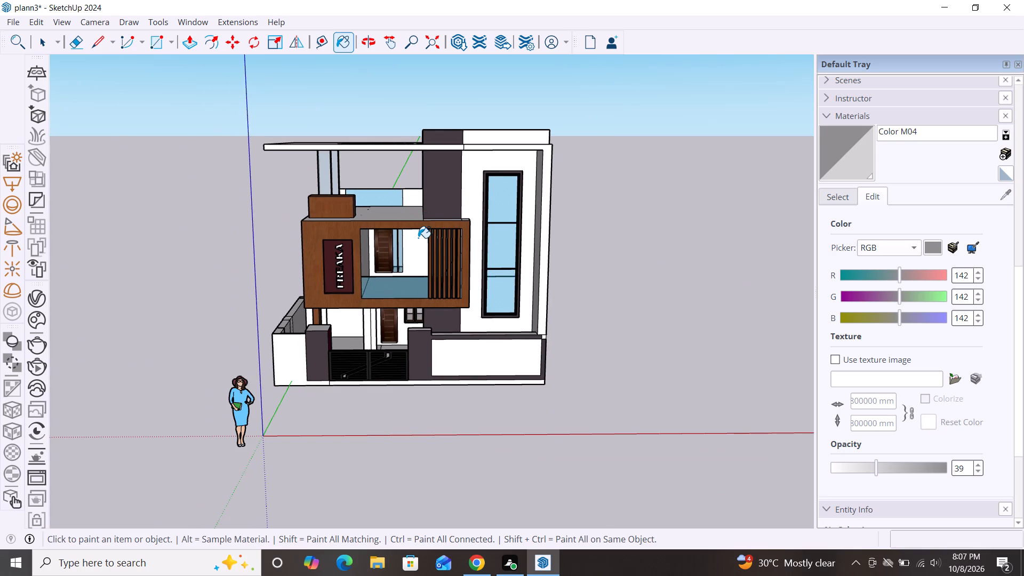
scroll(595, 249, "up", 5)
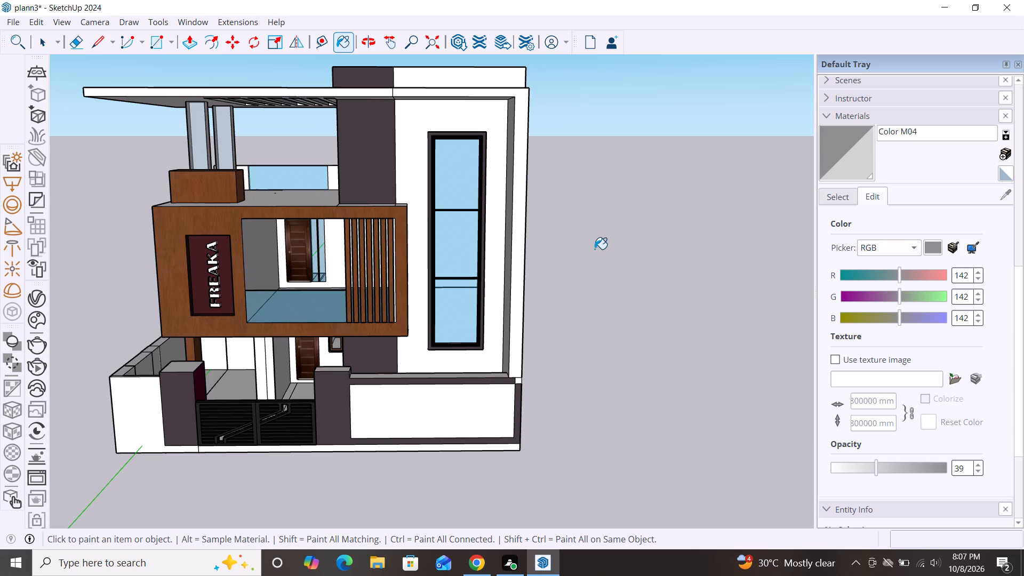
left_click(841, 198)
left_click(980, 318)
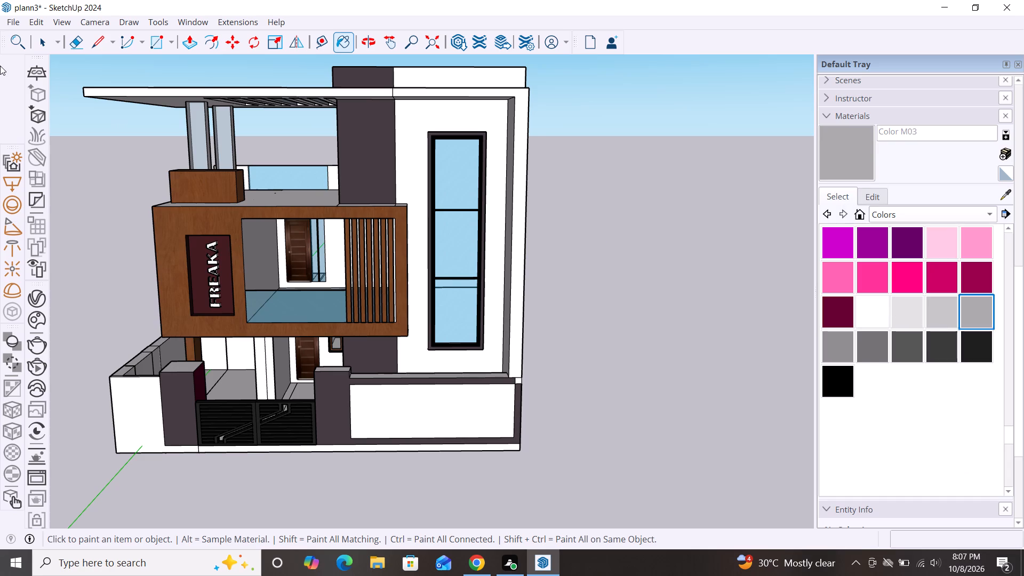
left_click(193, 124)
left_click(198, 126)
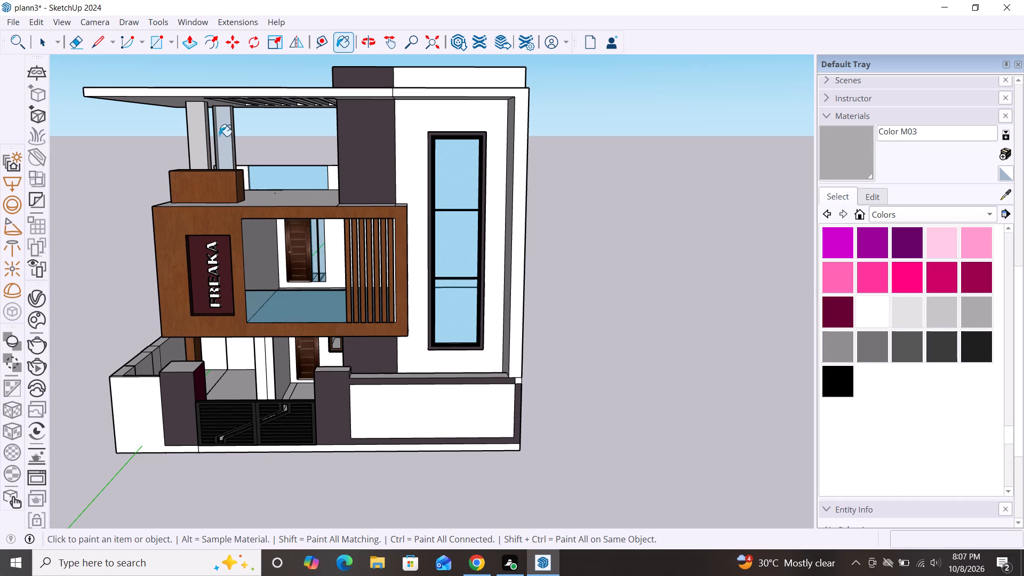
left_click(223, 137)
left_click(211, 152)
left_click(211, 152)
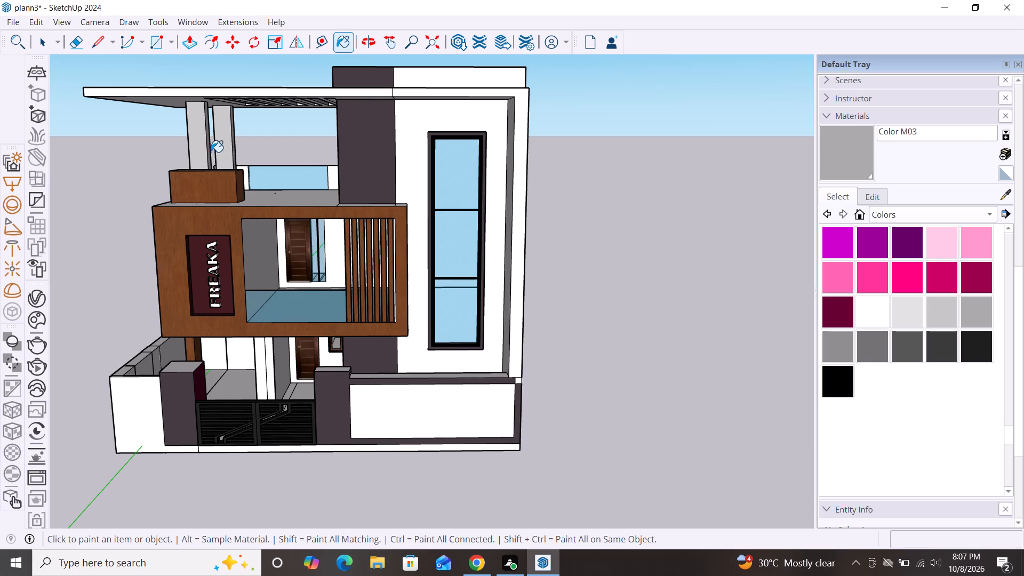
scroll(209, 151, "up", 9)
left_click(209, 151)
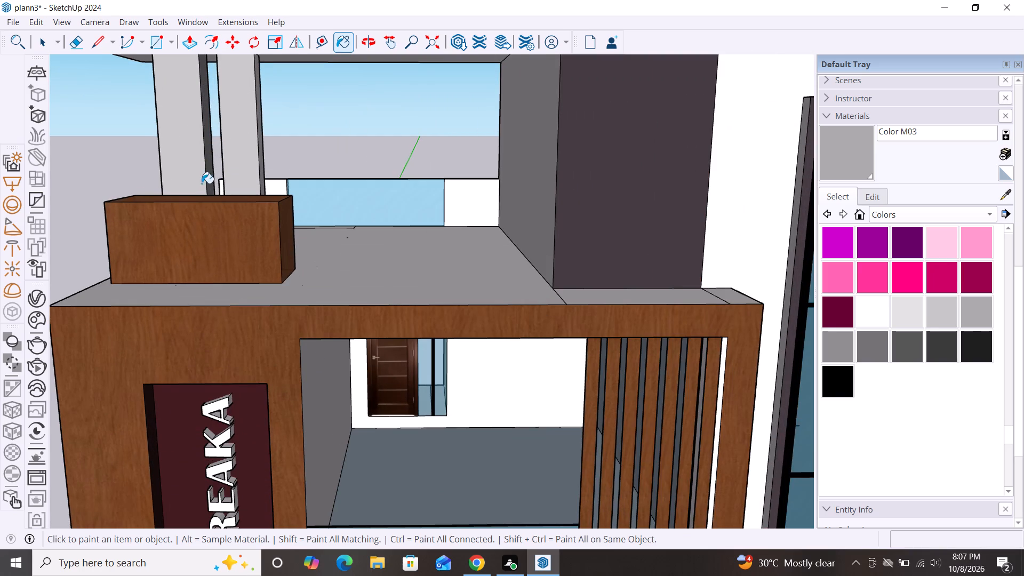
scroll(204, 201, "down", 3)
scroll(247, 166, "up", 9)
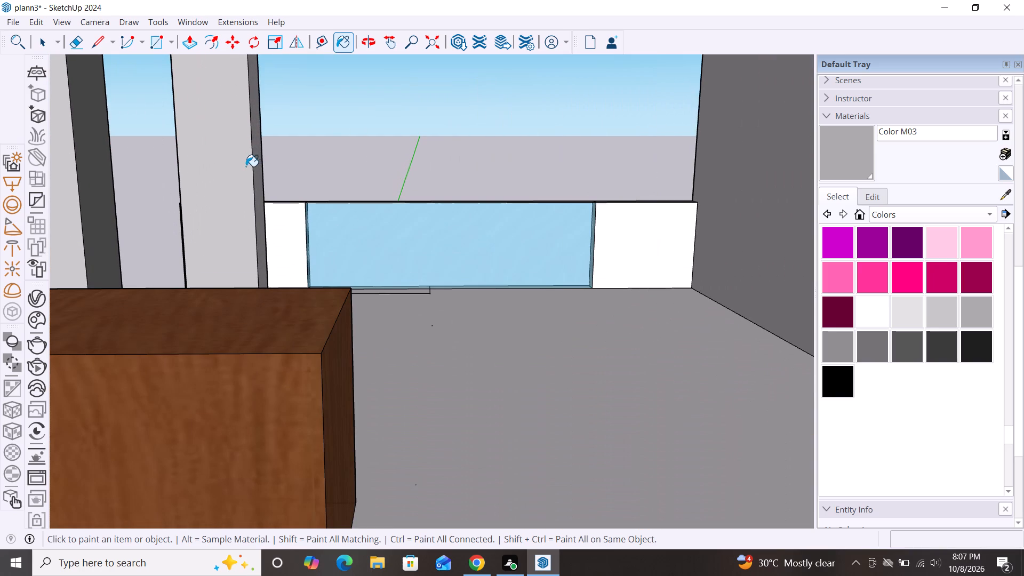
left_click(257, 172)
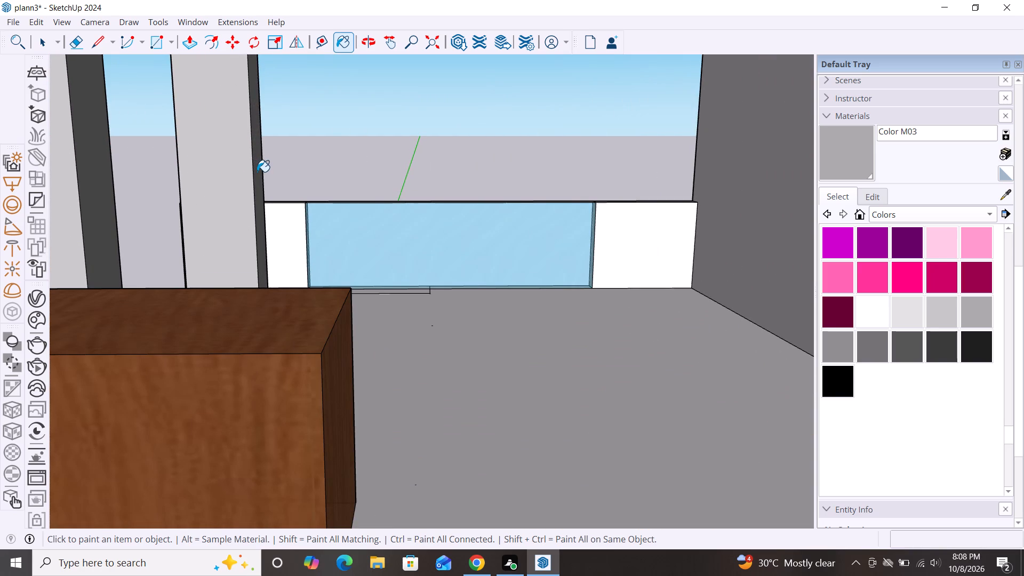
Paint the outer side faces of both terrace columns, facing away from the tower, with Color M03.
scroll(428, 212, "down", 4)
scroll(396, 180, "down", 4)
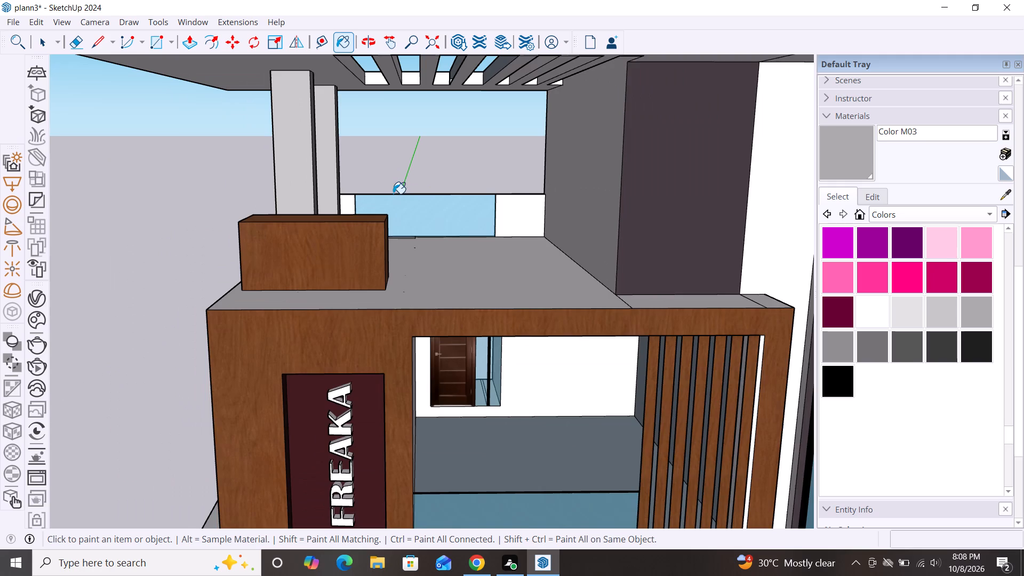
scroll(391, 199, "down", 2)
middle_click_drag(381, 274, 569, 289)
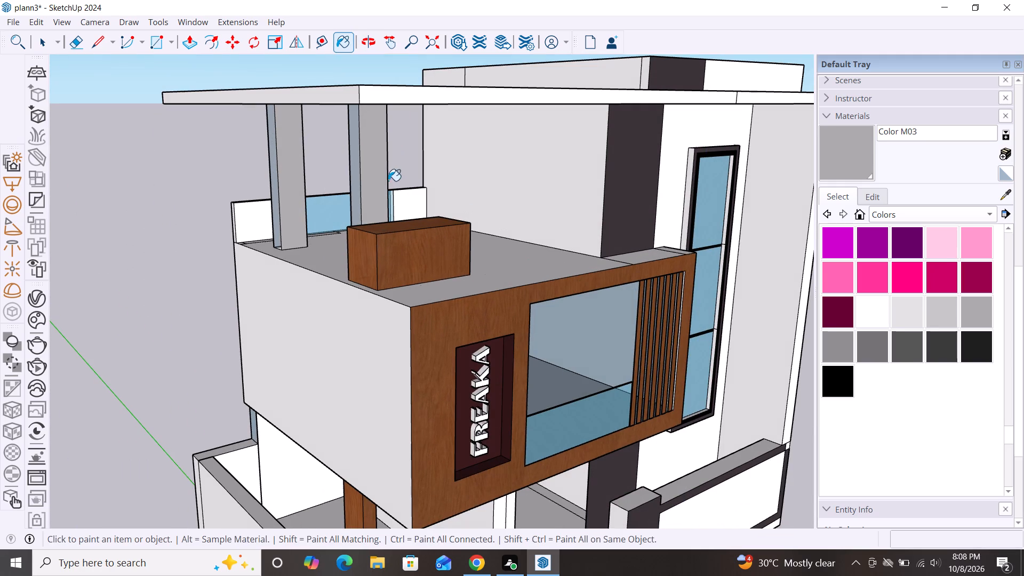
left_click(357, 185)
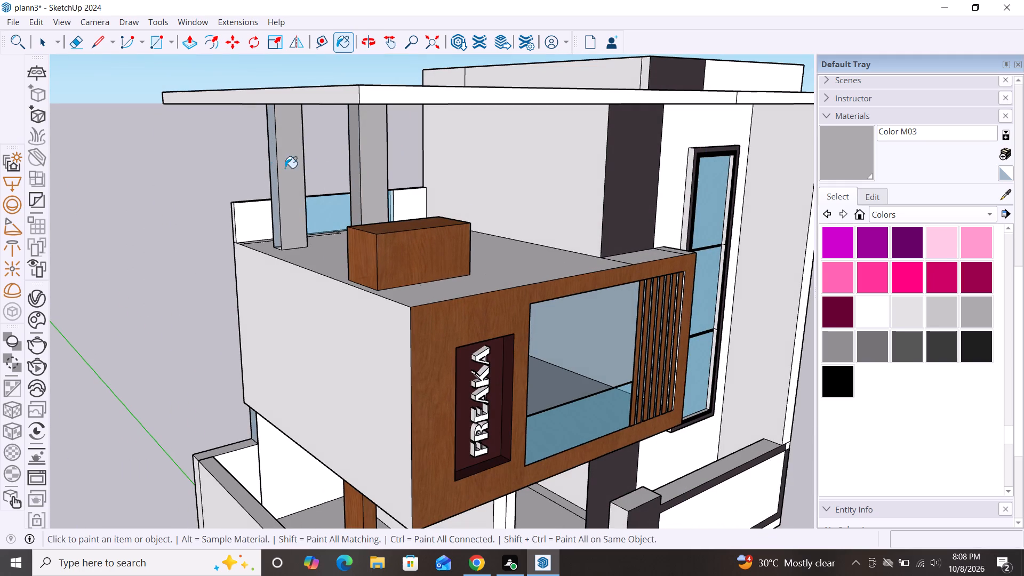
left_click(268, 165)
left_click(273, 165)
Paint the underside of the roof canopy with Color M03.
scroll(289, 159, "down", 3)
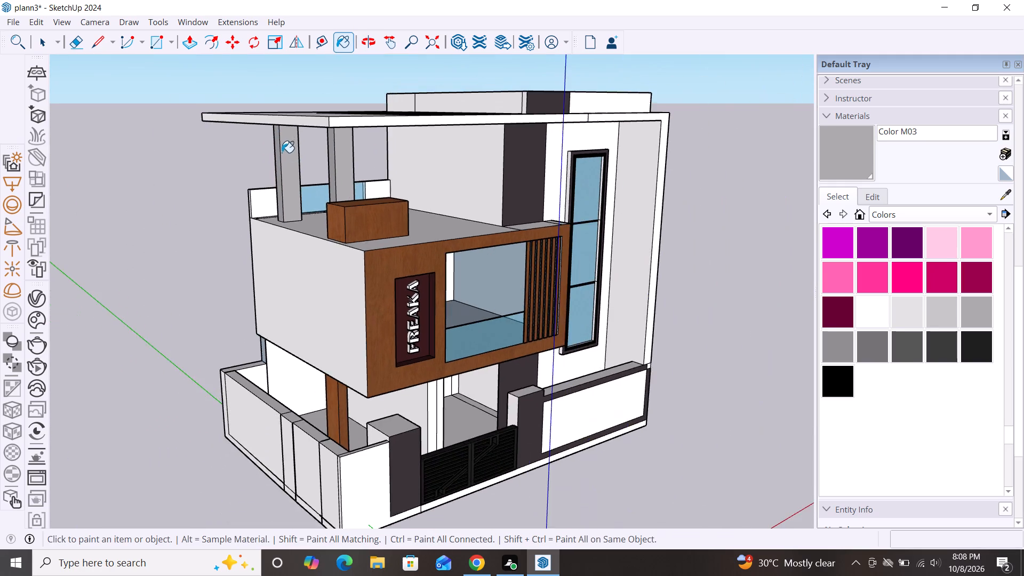
scroll(282, 153, "down", 7)
middle_click_drag(490, 282, 267, 259)
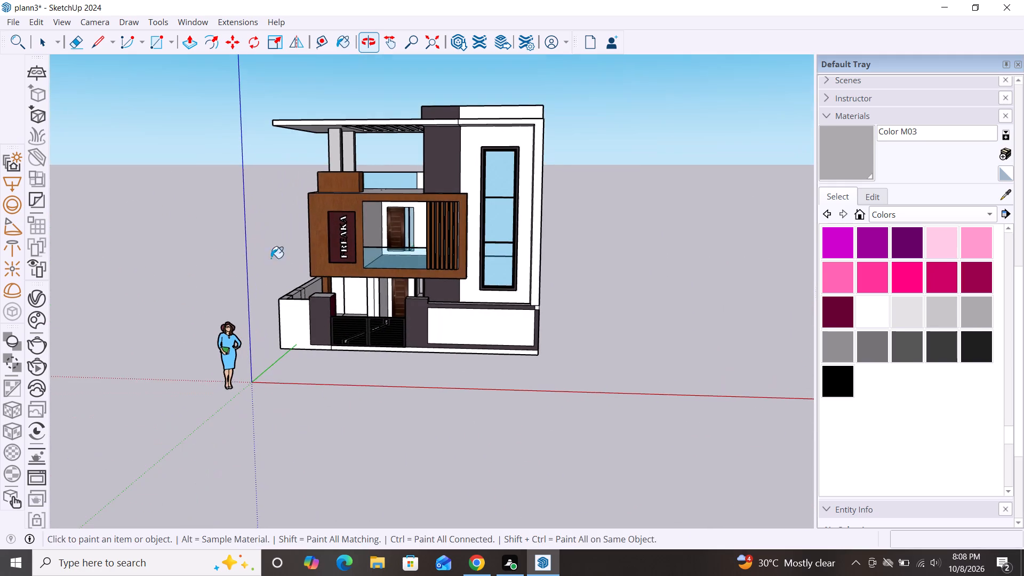
scroll(381, 169, "up", 5)
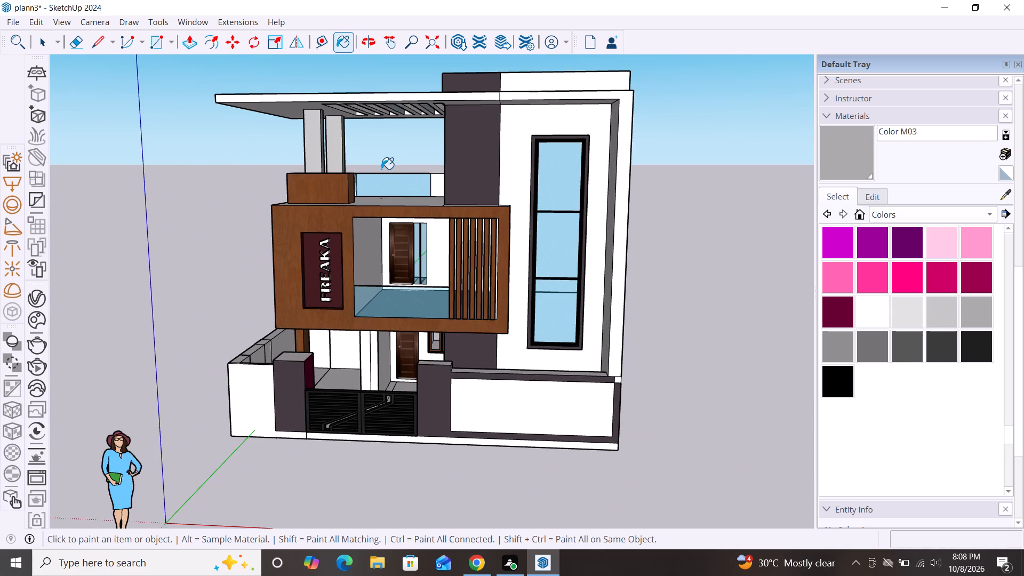
scroll(380, 173, "down", 4)
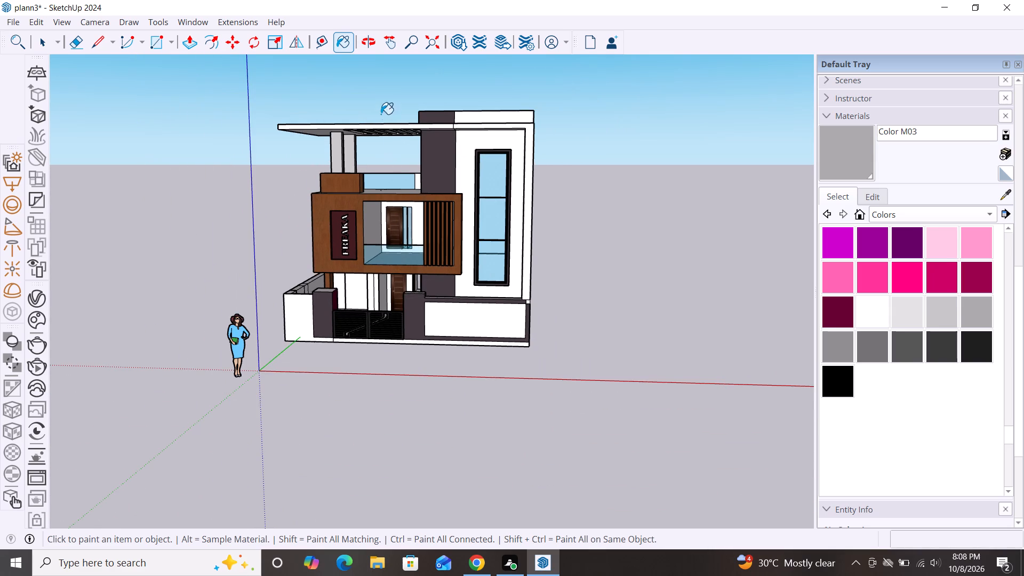
middle_click_drag(390, 166, 417, 113)
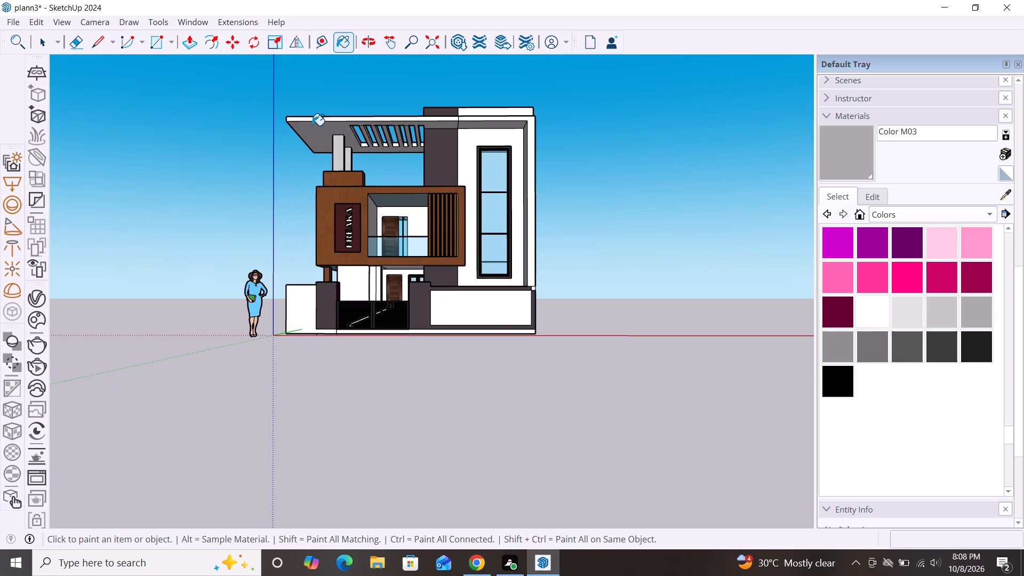
left_click(314, 127)
Examine the front facade, terrace columns and canopy underside from higher and lower angles and different distances.
scroll(437, 201, "down", 2)
middle_click_drag(436, 207, 429, 281)
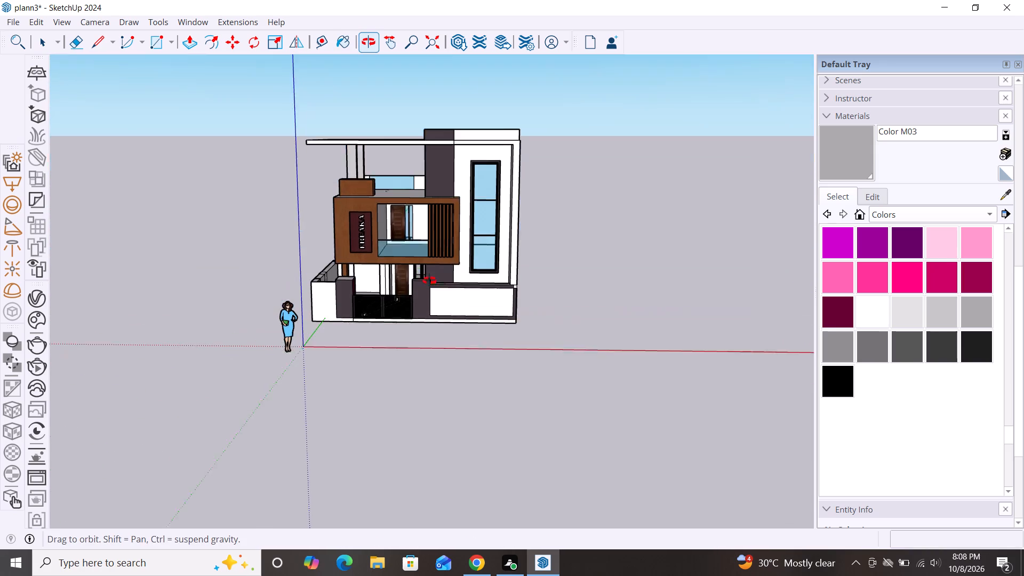
middle_click_drag(429, 281, 432, 288)
scroll(400, 197, "up", 7)
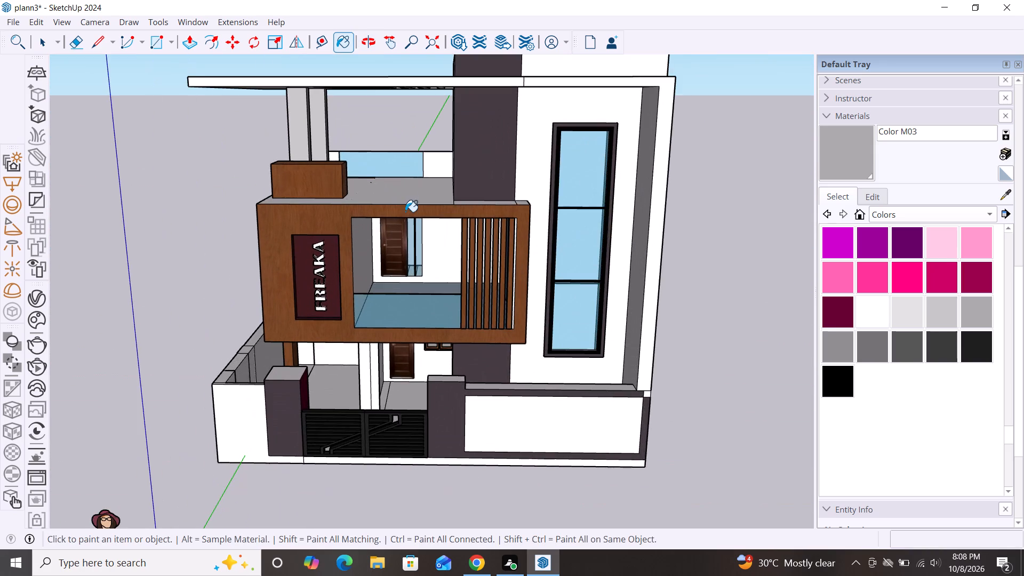
middle_click_drag(405, 212, 407, 177)
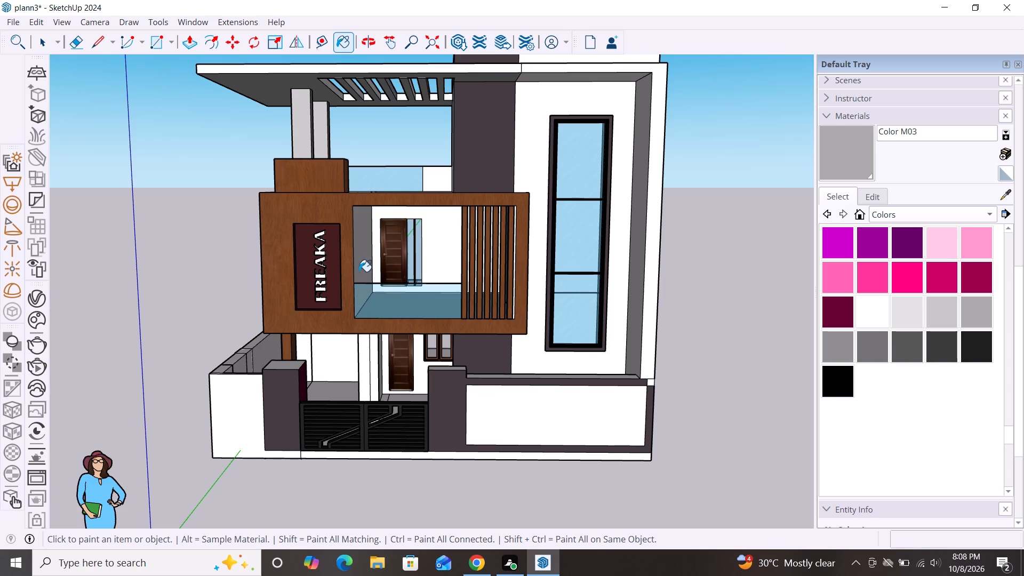
scroll(262, 221, "down", 2)
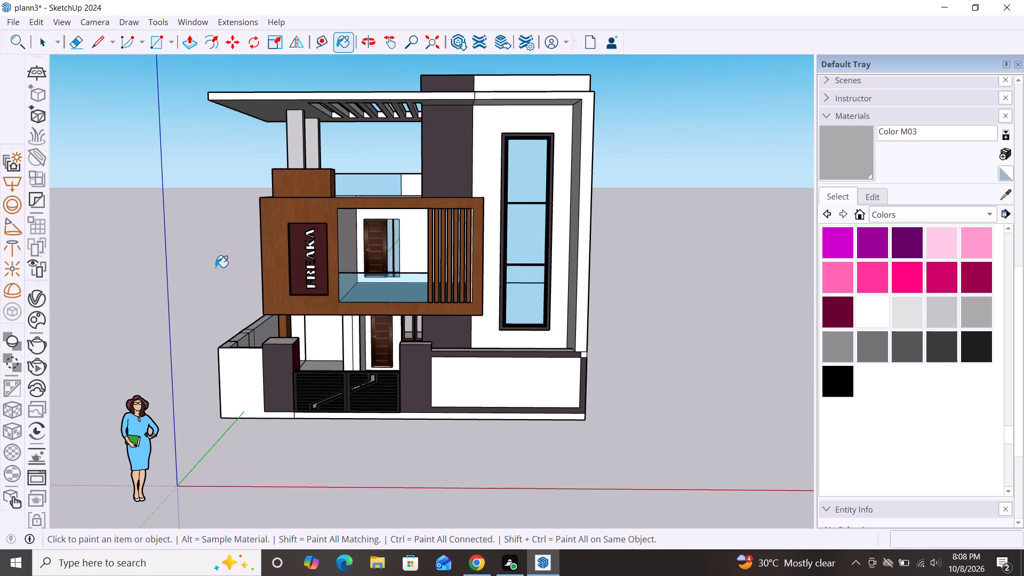
left_click(188, 262)
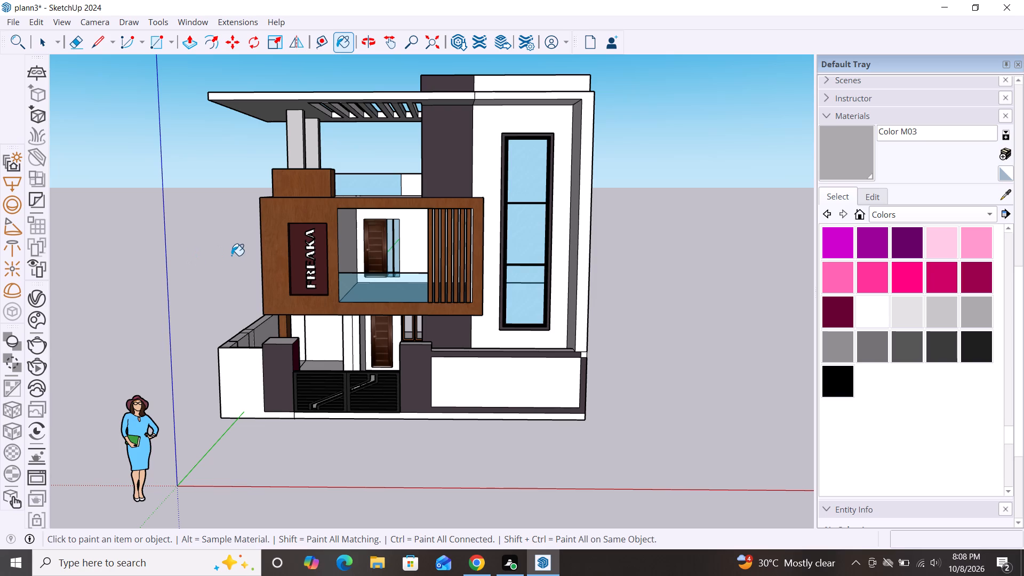
Import the picture2 model from Downloads and place it in the empty space beside the house.
key("space")
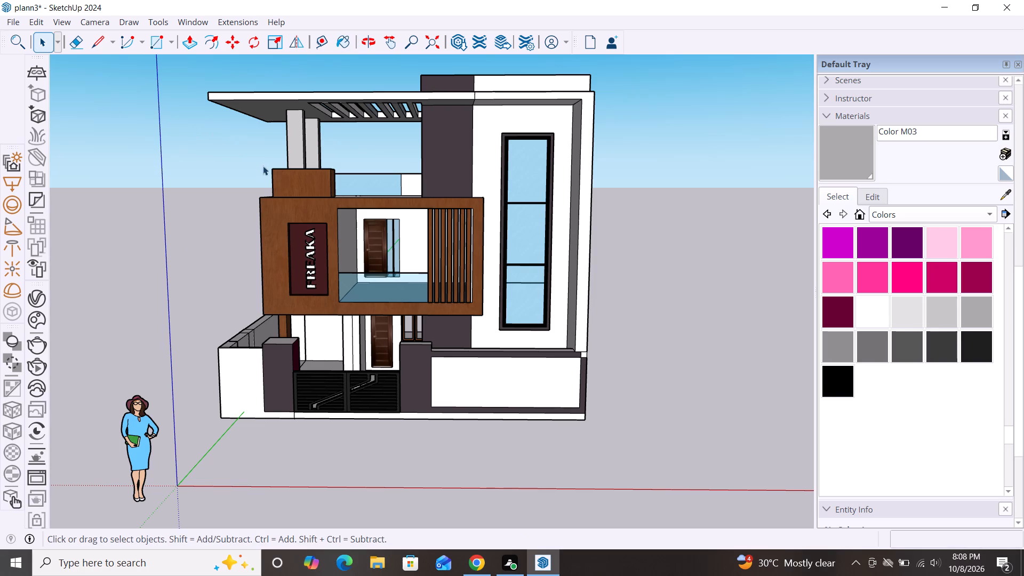
left_click(11, 18)
left_click(72, 204)
left_click(142, 152)
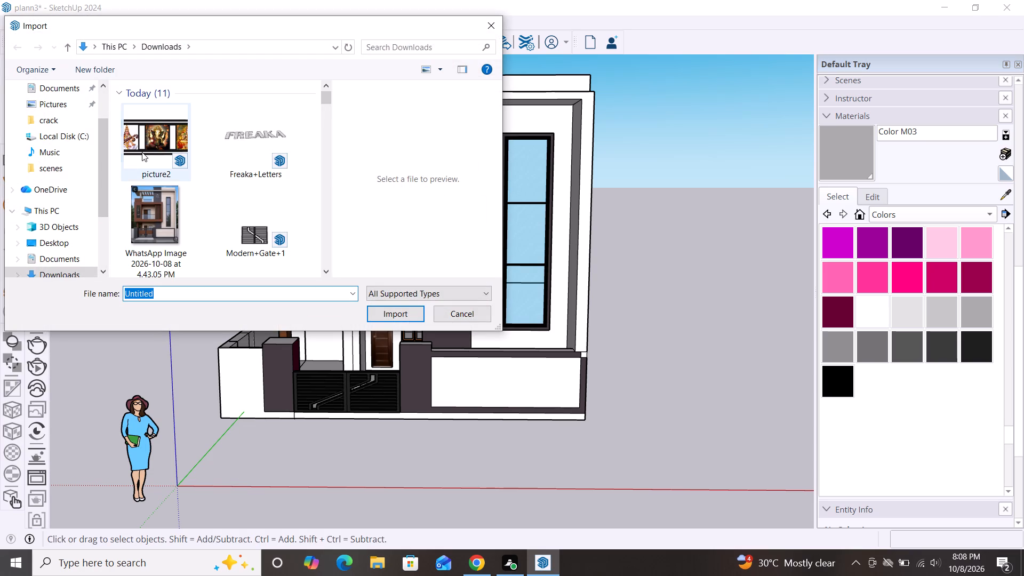
left_click(386, 314)
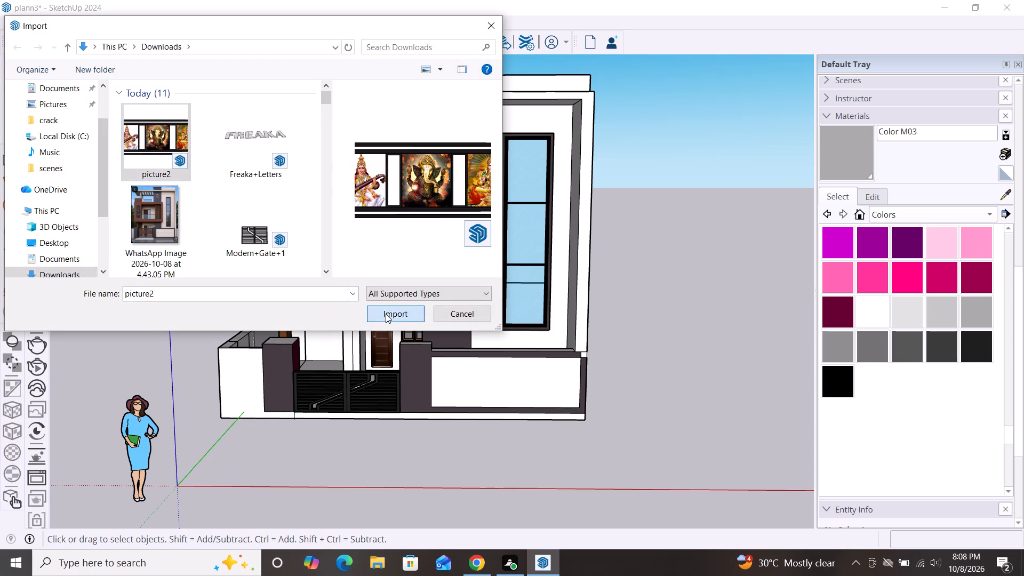
left_click(635, 317)
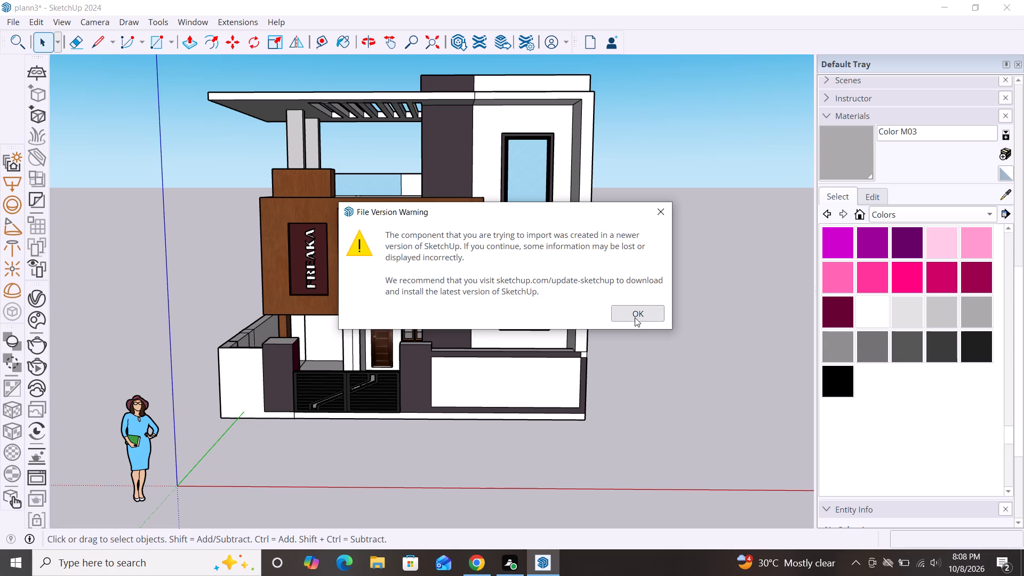
scroll(213, 321, "down", 1)
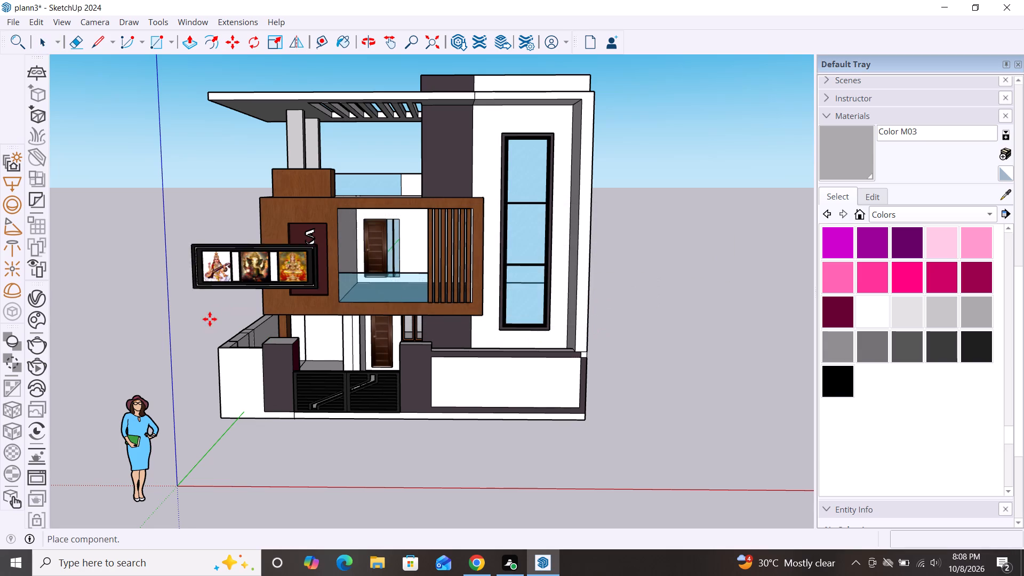
scroll(210, 319, "down", 2)
scroll(95, 276, "down", 2)
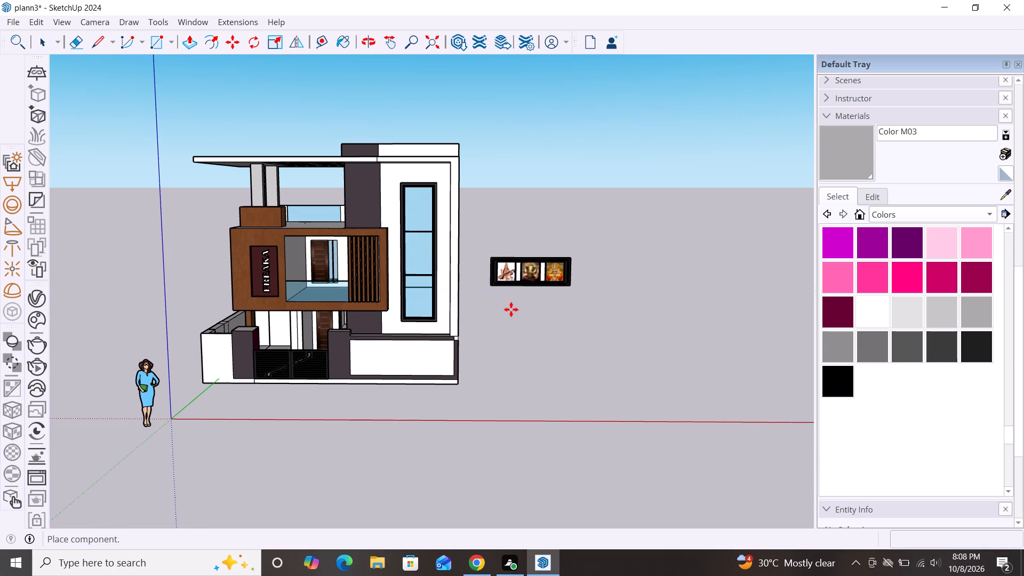
left_click(521, 302)
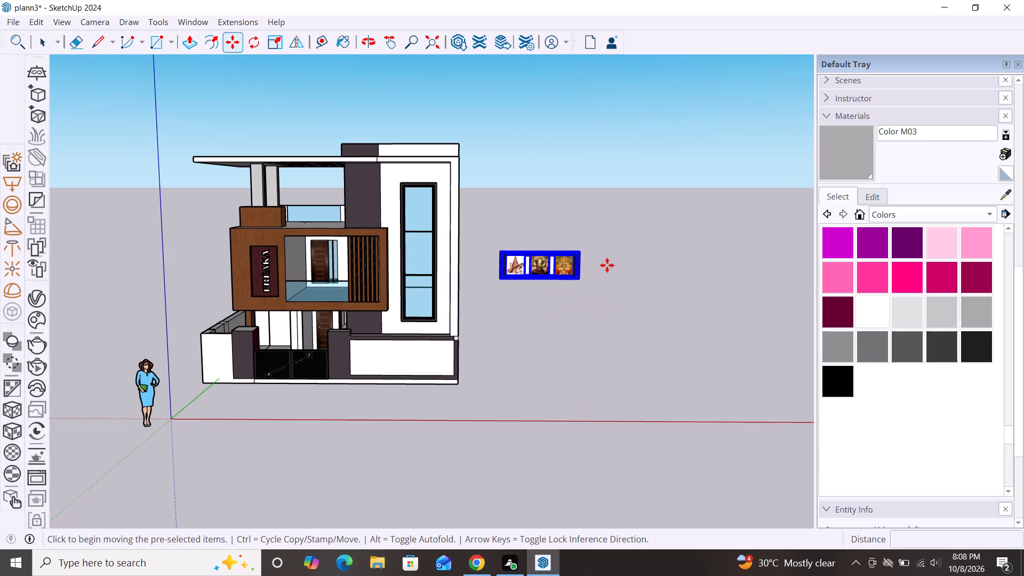
key("space")
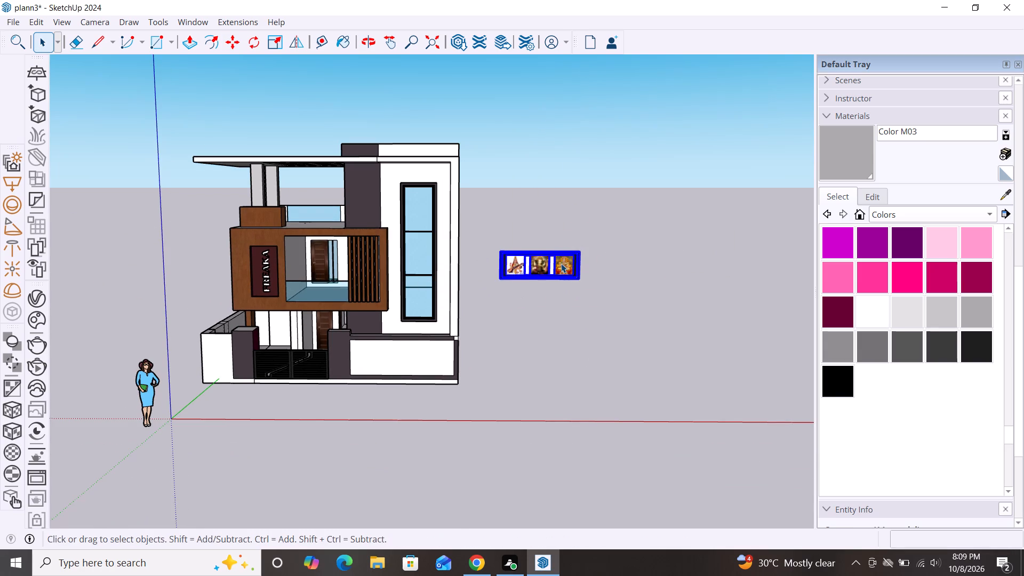
Explode the imported picture component and the component nested inside it into loose geometry.
right_click(561, 263)
left_click(614, 112)
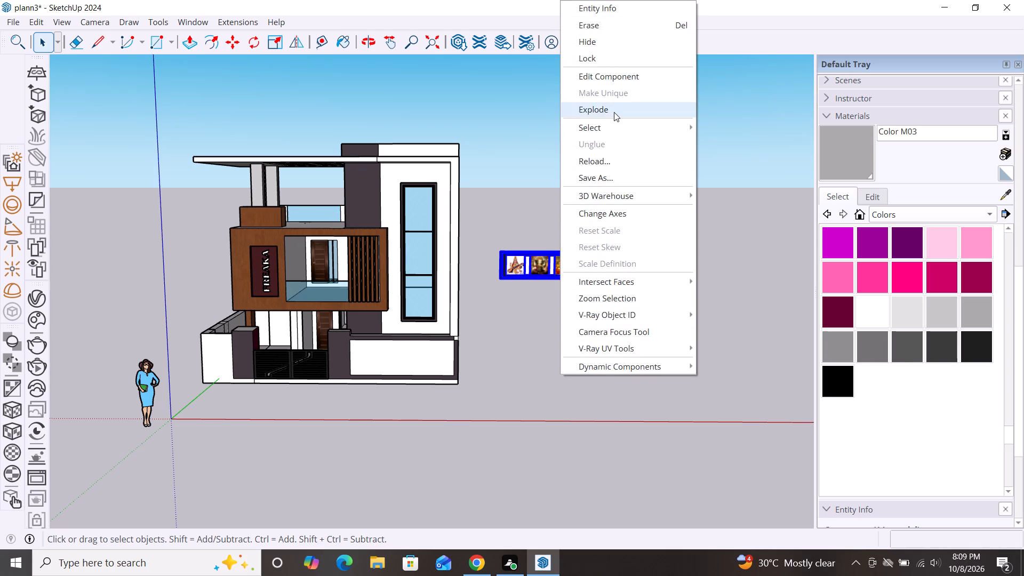
left_click(615, 275)
scroll(500, 253, "up", 2)
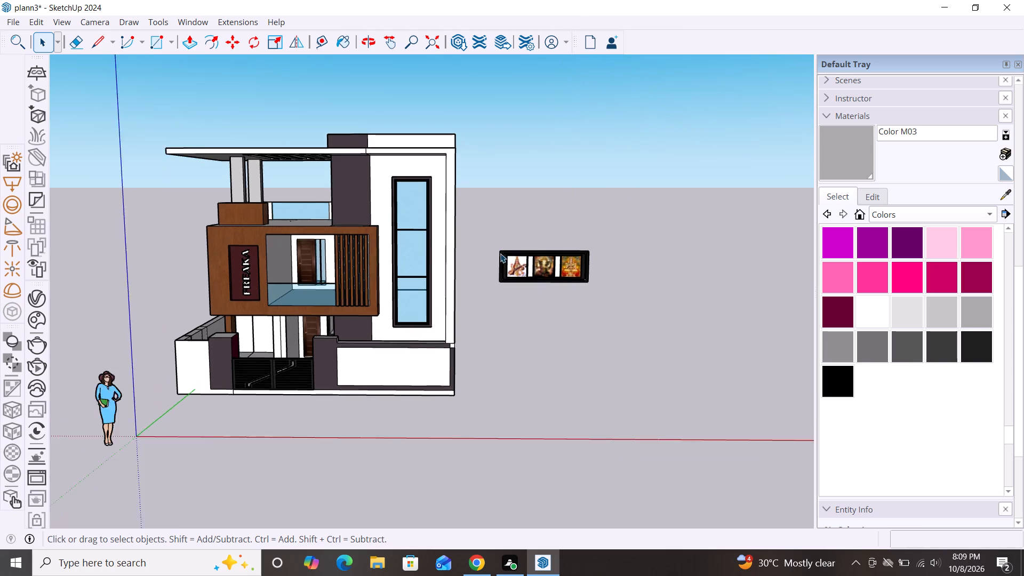
scroll(500, 253, "up", 6)
scroll(625, 295, "up", 4)
left_click(563, 291)
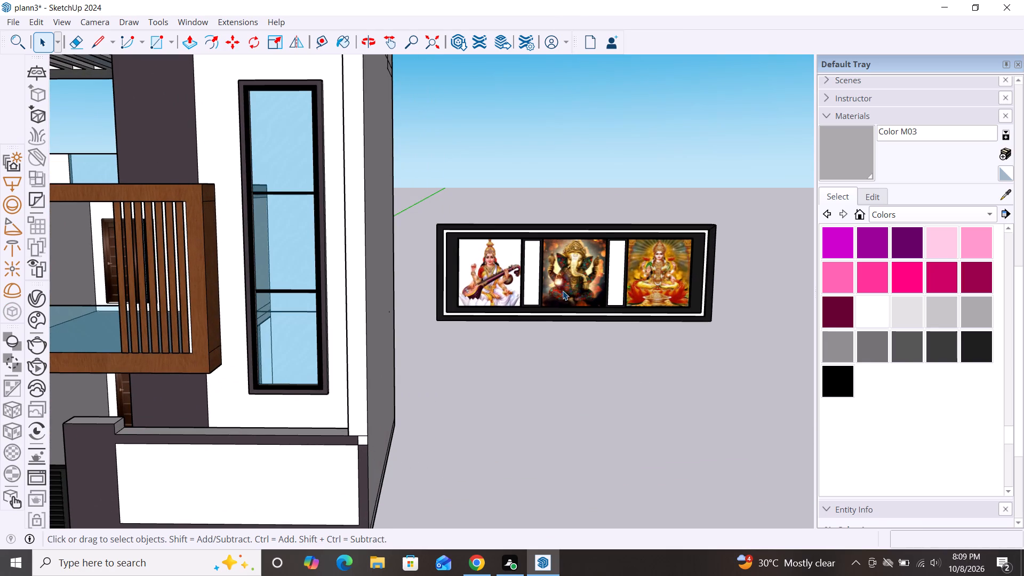
right_click(531, 291)
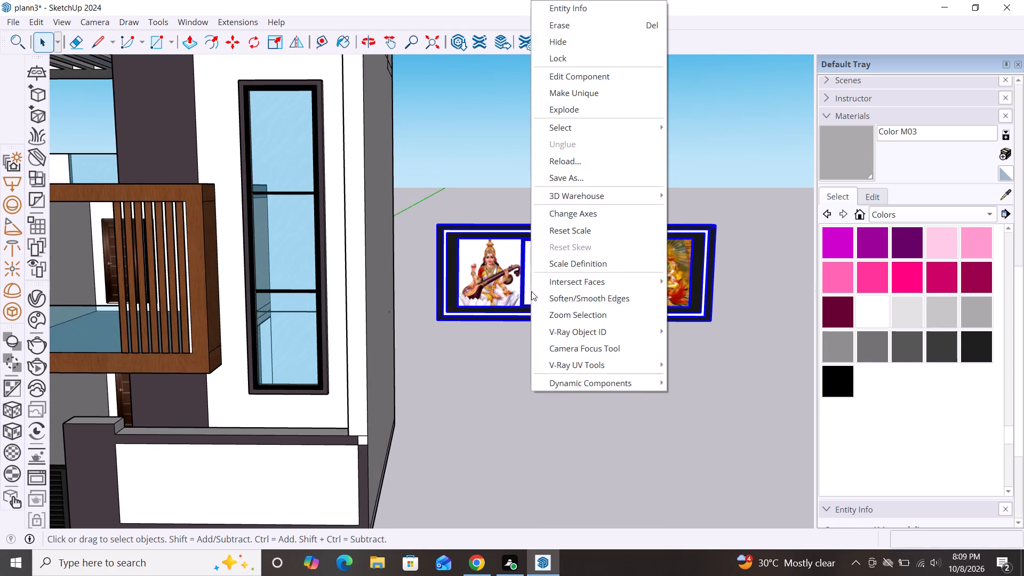
left_click(567, 108)
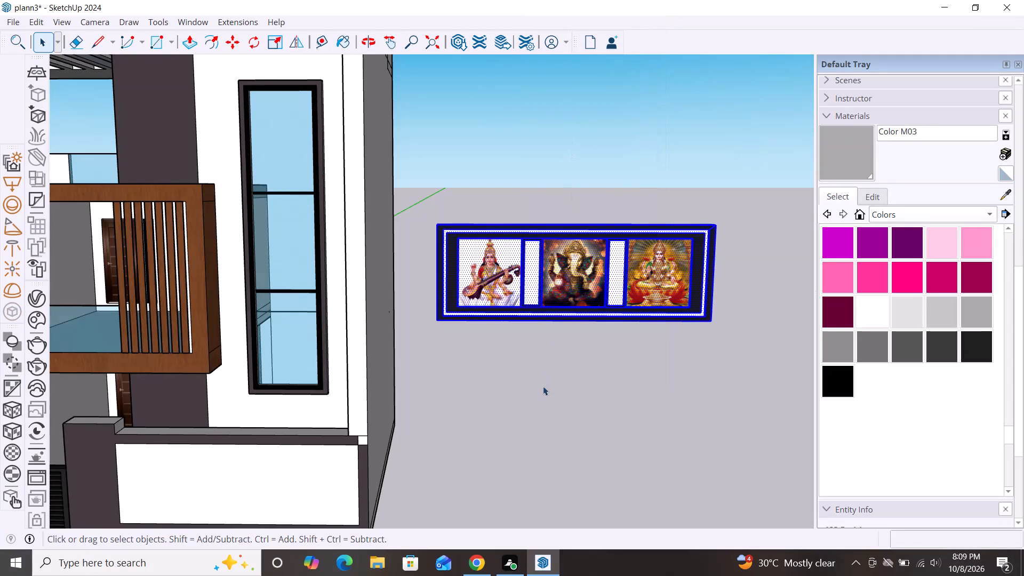
double_click(544, 387)
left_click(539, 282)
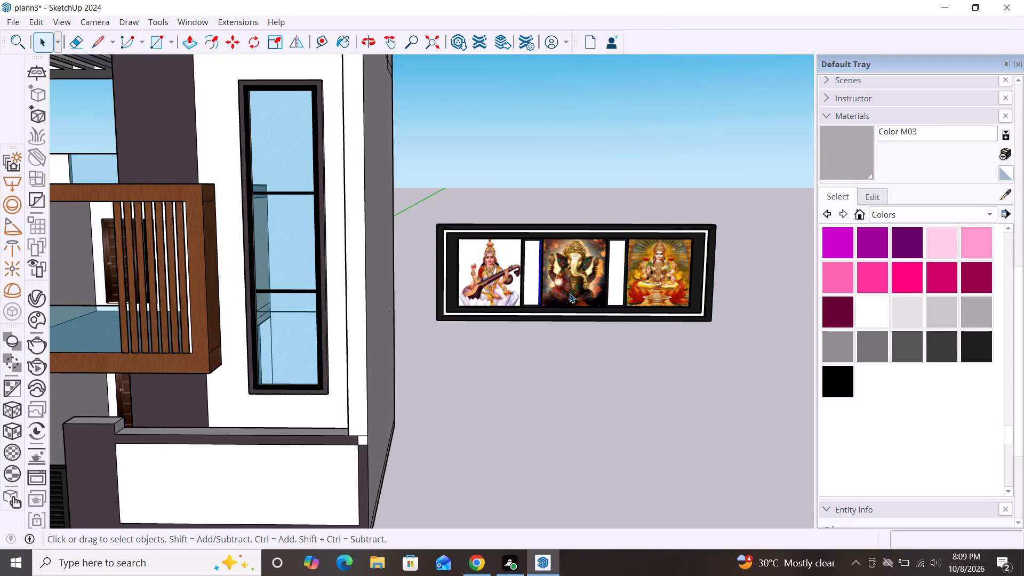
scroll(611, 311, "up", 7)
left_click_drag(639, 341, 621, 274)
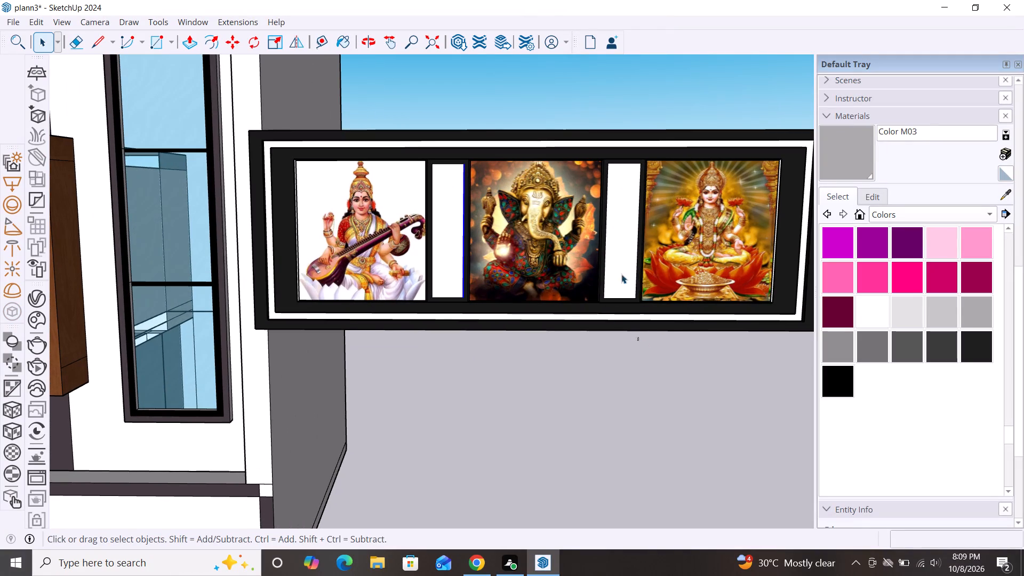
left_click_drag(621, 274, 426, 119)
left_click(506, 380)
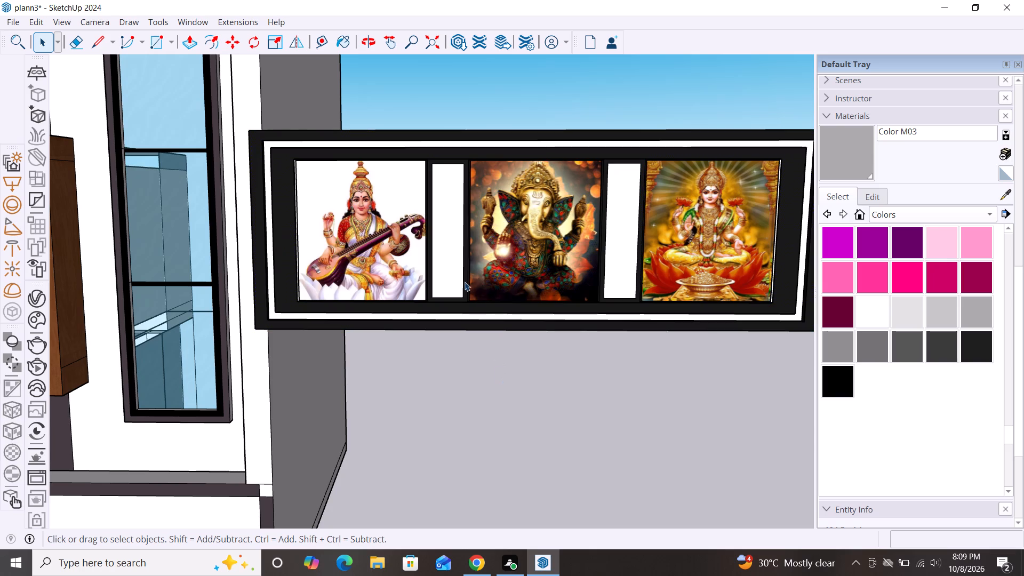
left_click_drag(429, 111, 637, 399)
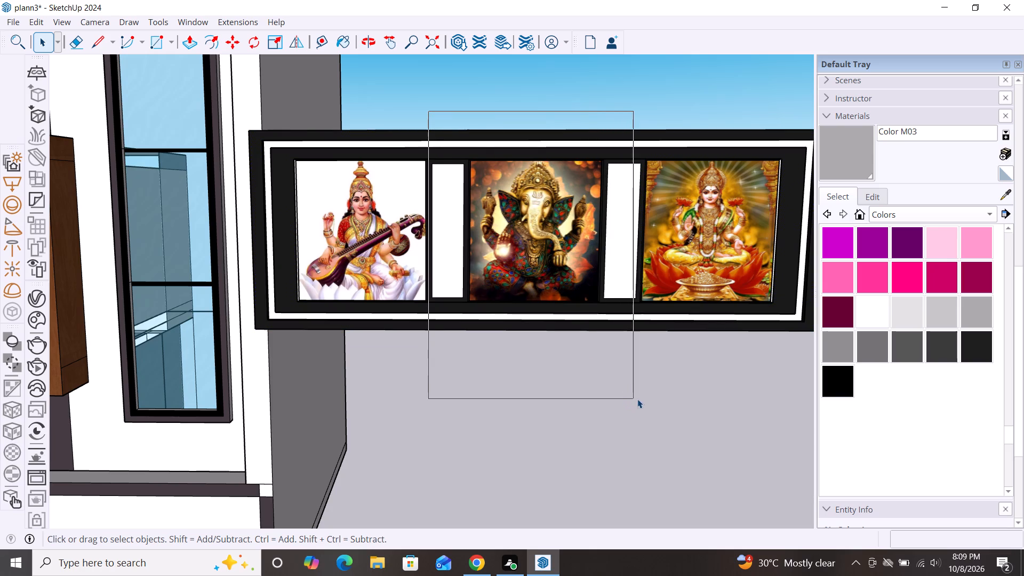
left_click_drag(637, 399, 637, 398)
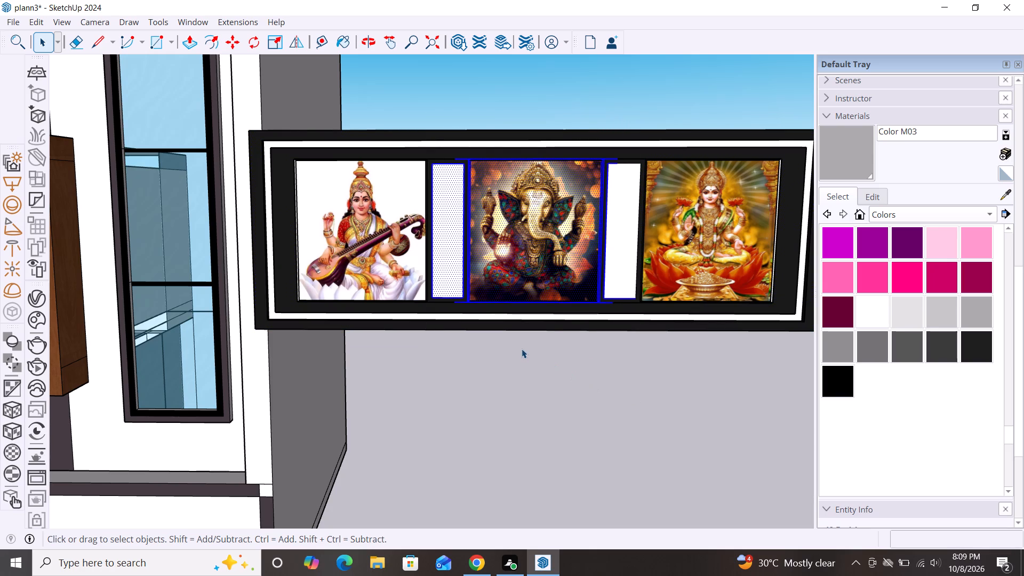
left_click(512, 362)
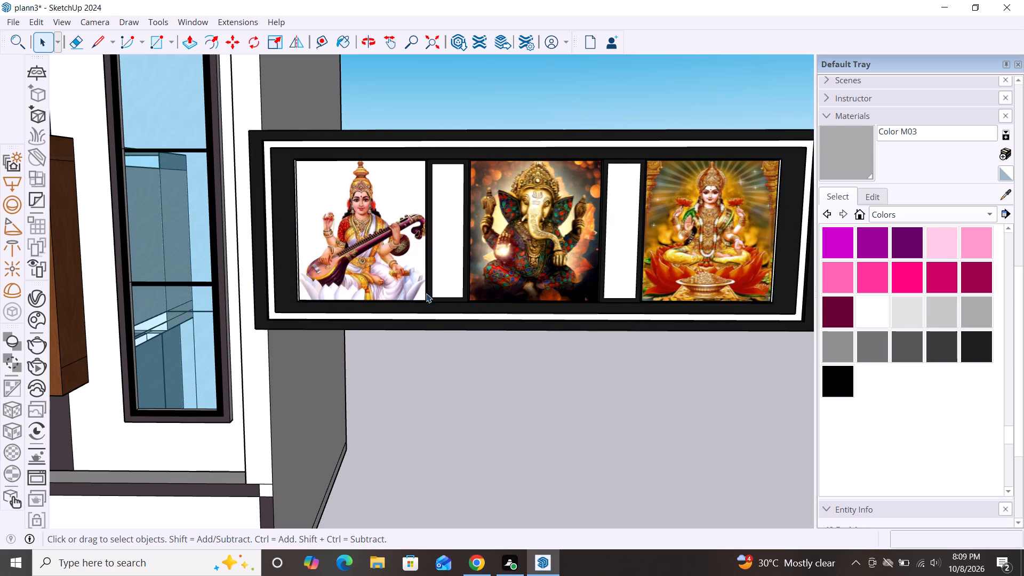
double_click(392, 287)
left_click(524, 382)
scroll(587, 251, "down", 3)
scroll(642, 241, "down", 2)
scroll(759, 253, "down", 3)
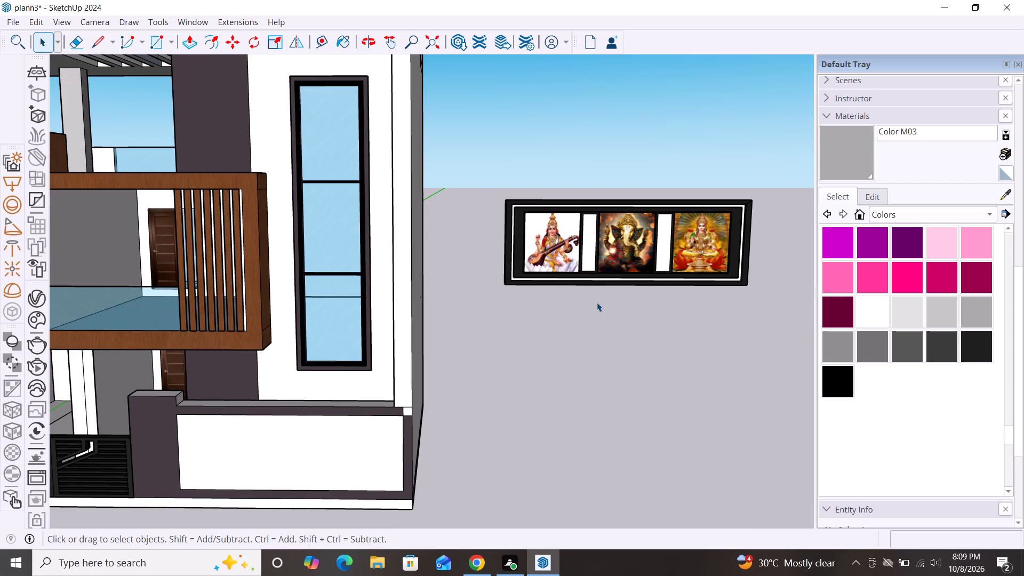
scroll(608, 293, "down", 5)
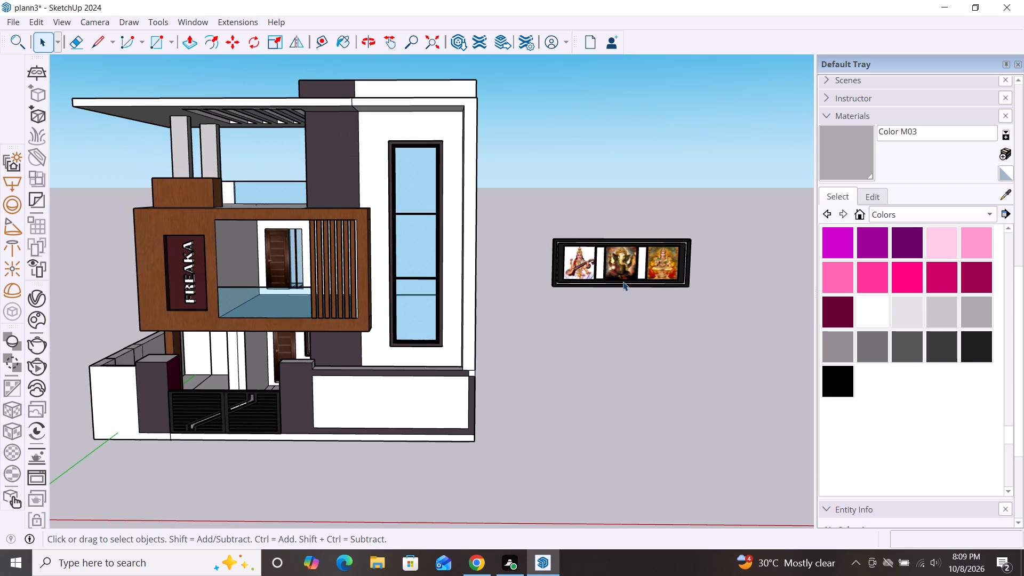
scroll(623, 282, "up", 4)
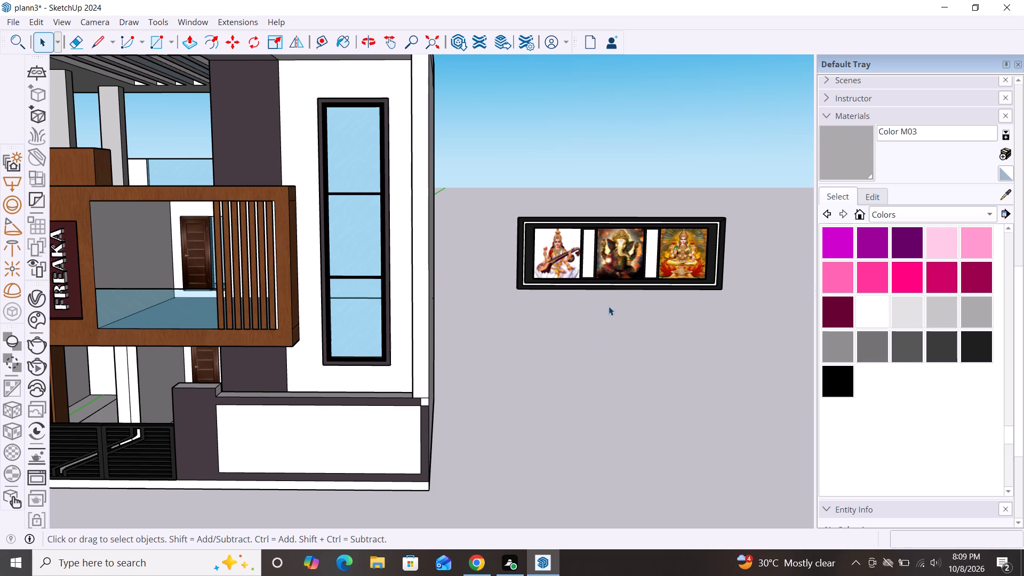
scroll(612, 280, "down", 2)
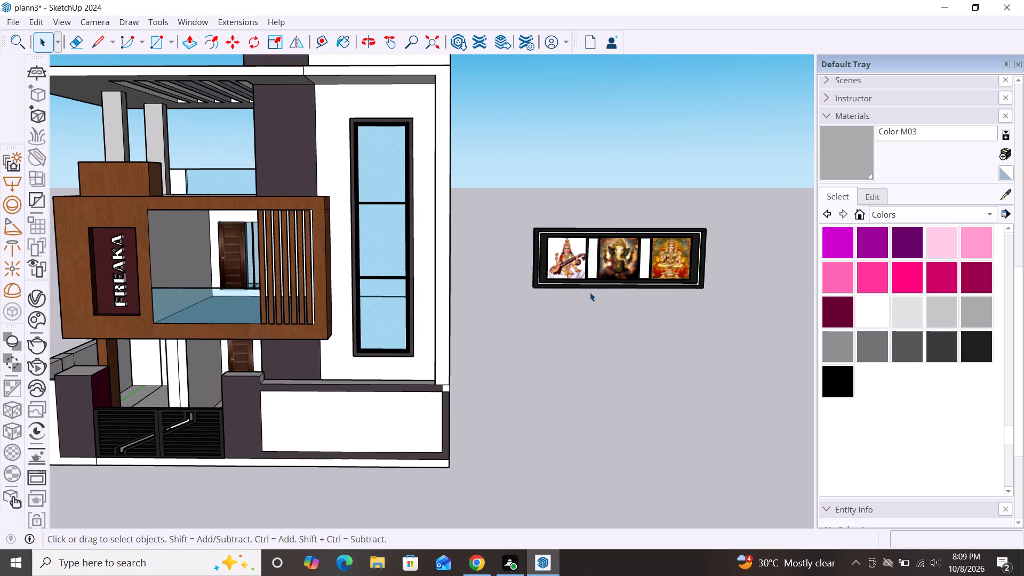
Copy the Saraswati picture panel about 2' 11" away, to the empty space below the three-picture frame.
scroll(590, 292, "up", 3)
left_click_drag(590, 296, 510, 150)
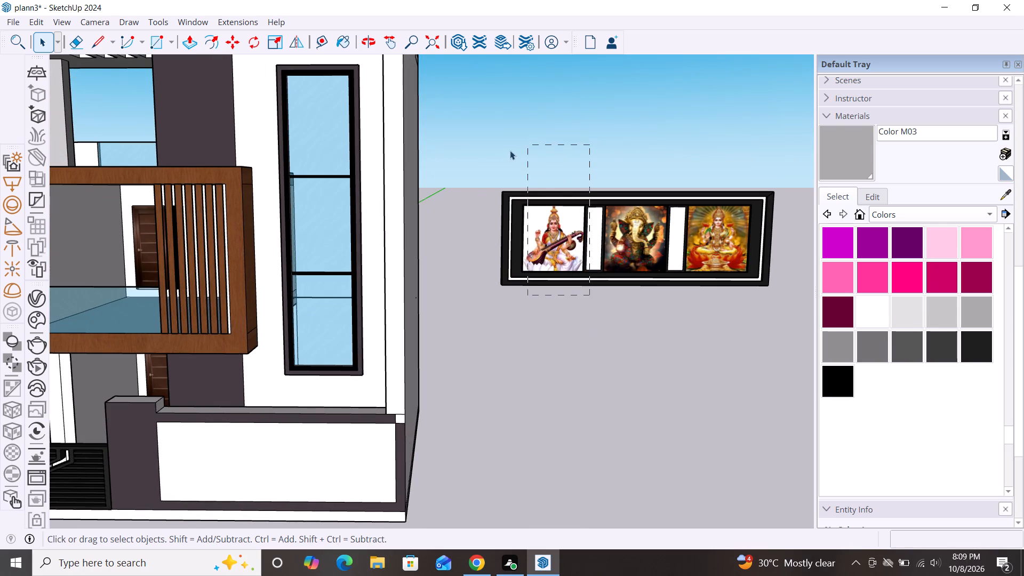
left_click_drag(510, 150, 473, 153)
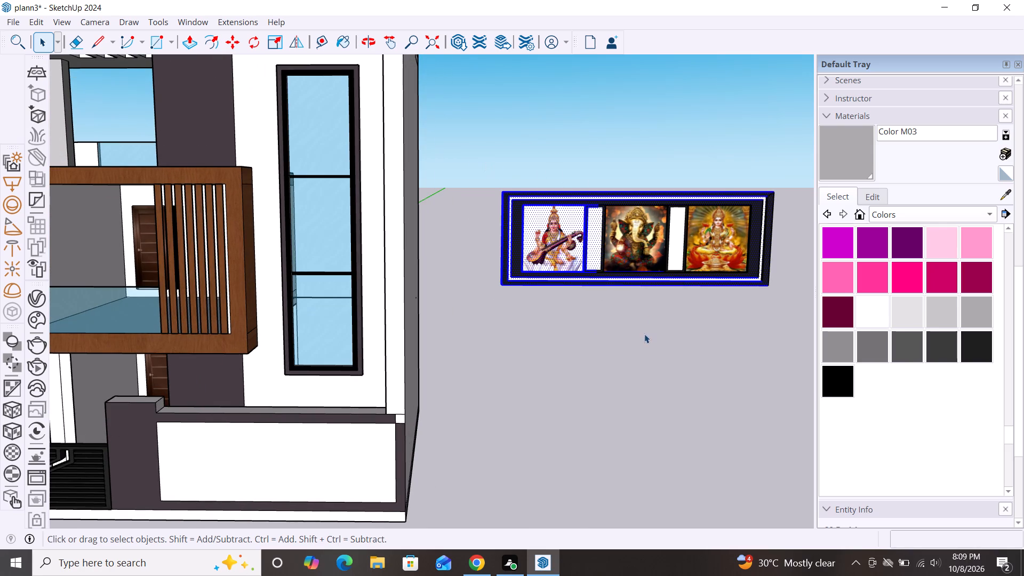
left_click(644, 334)
left_click_drag(470, 161, 614, 357)
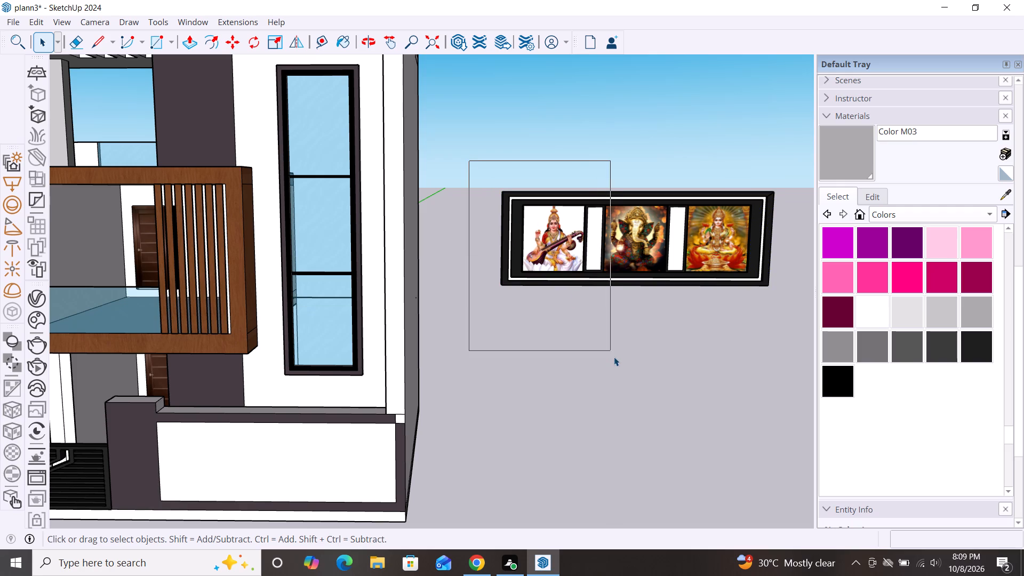
left_click_drag(614, 357, 603, 337)
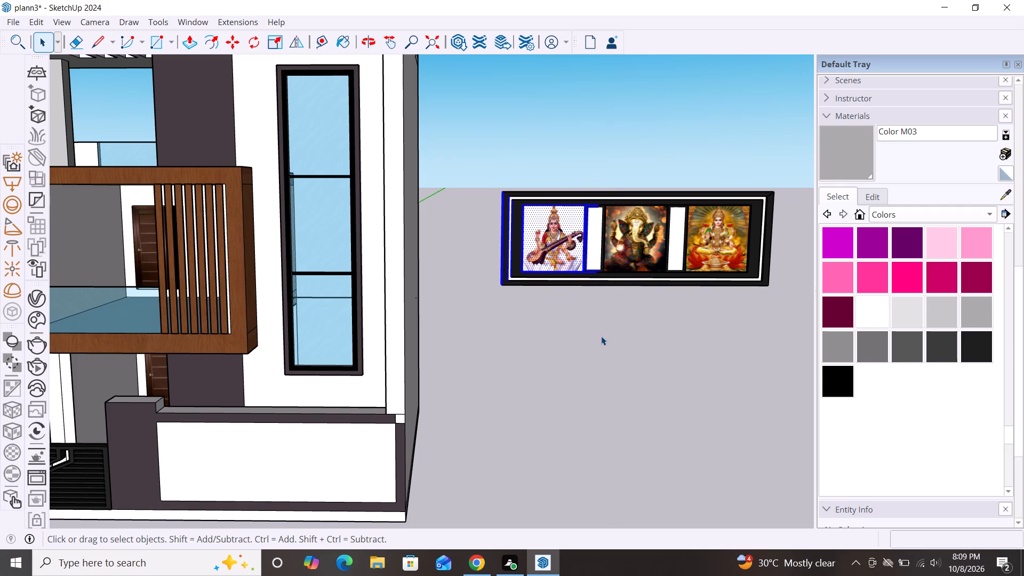
key("m")
left_click_drag(598, 277, 595, 314)
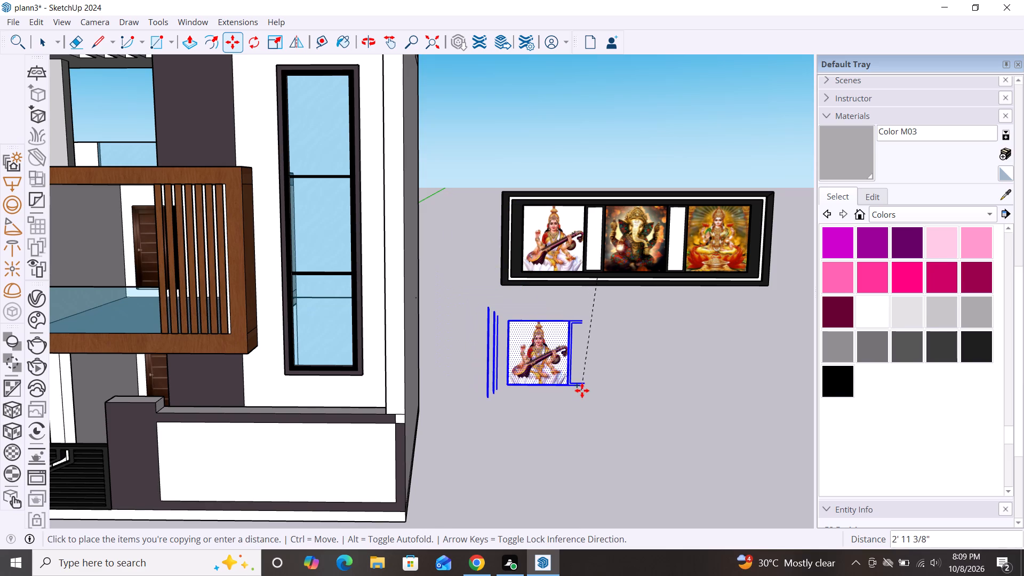
left_click(593, 389)
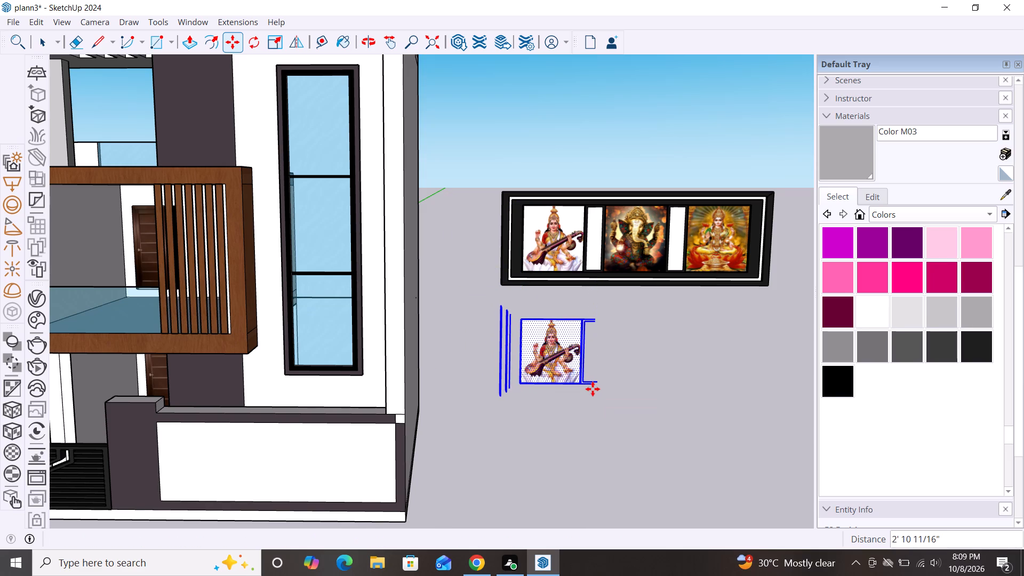
key("space")
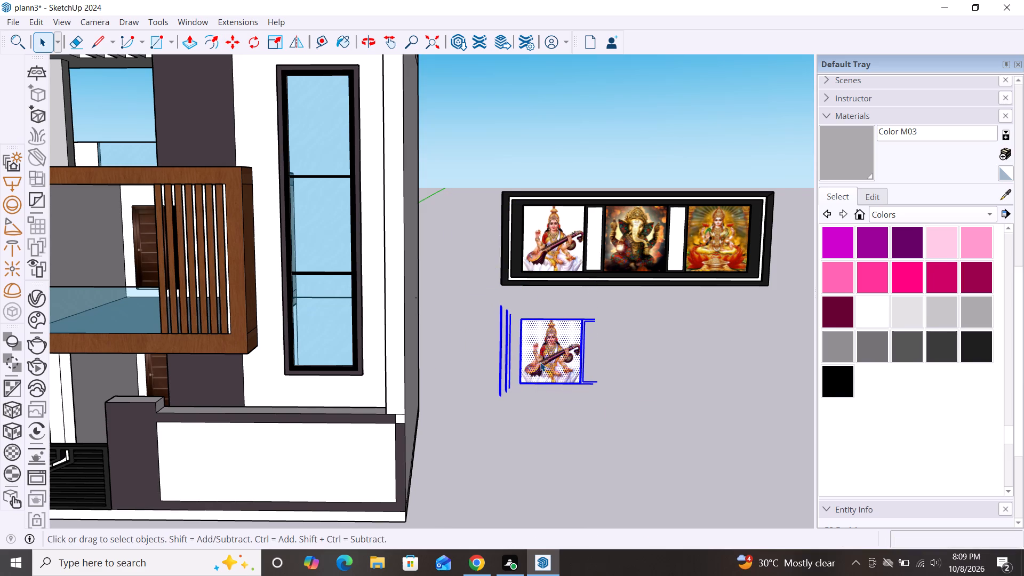
Delete the stray vertical frame edges on the outer side of the copied Saraswati picture.
scroll(540, 362, "up", 4)
left_click_drag(502, 365, 443, 410)
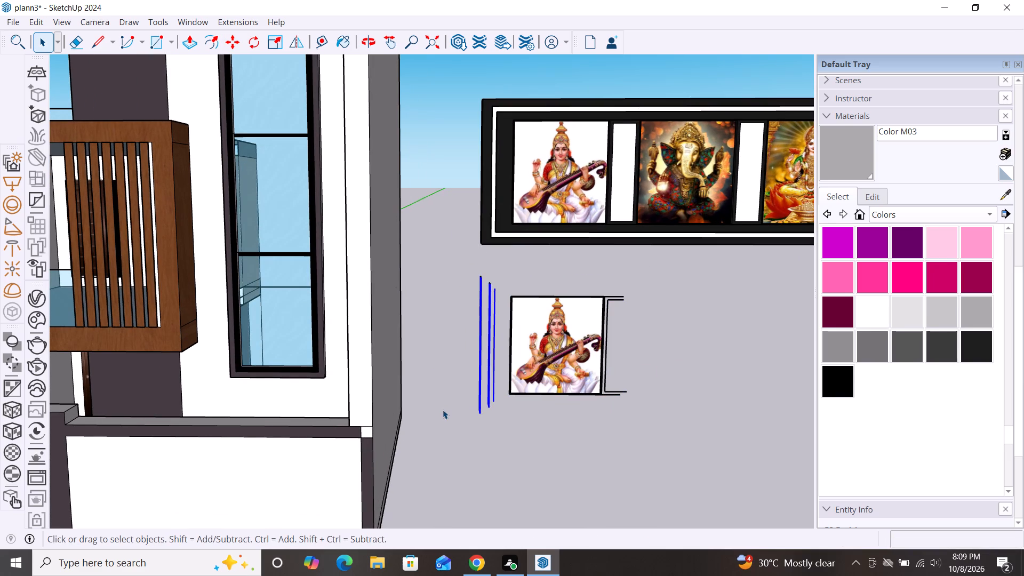
key("Delete")
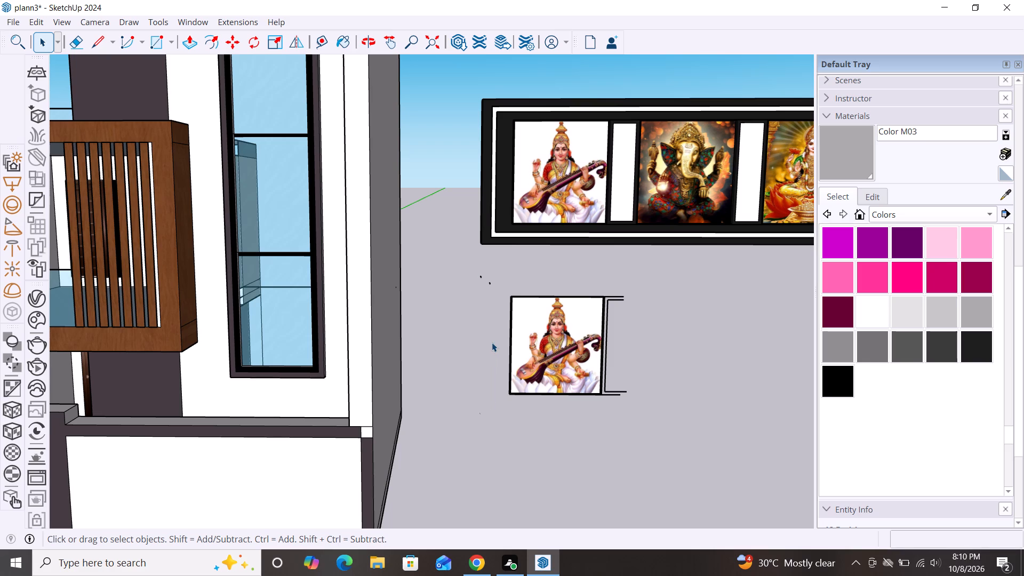
Delete the stray horizontal frame edges extending from the upper corner of the copied Saraswati picture.
scroll(639, 306, "up", 4)
left_click_drag(564, 254, 567, 268)
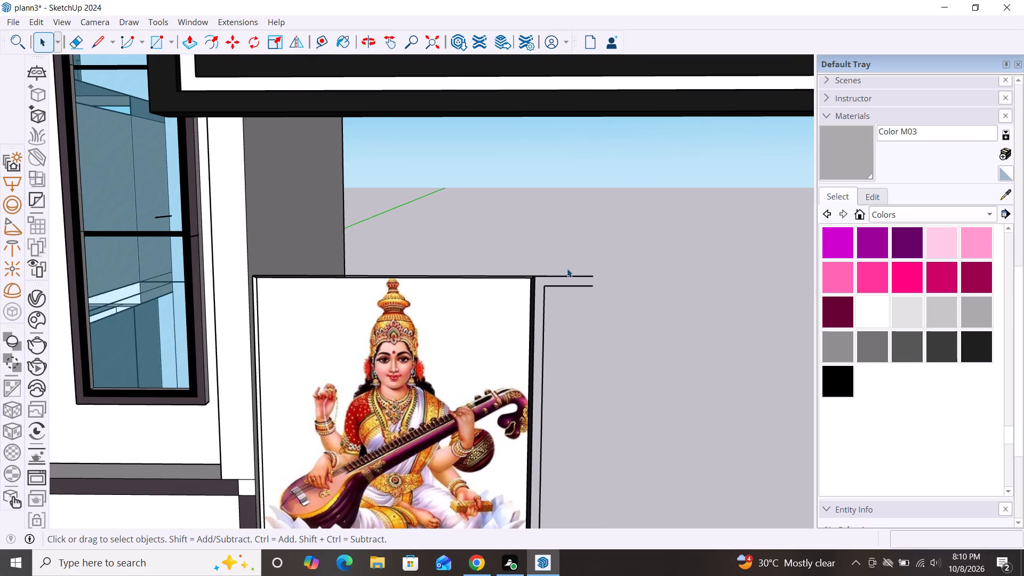
left_click_drag(567, 268, 635, 417)
left_click_drag(634, 417, 502, 70)
left_click_drag(502, 70, 507, 85)
left_click(623, 256)
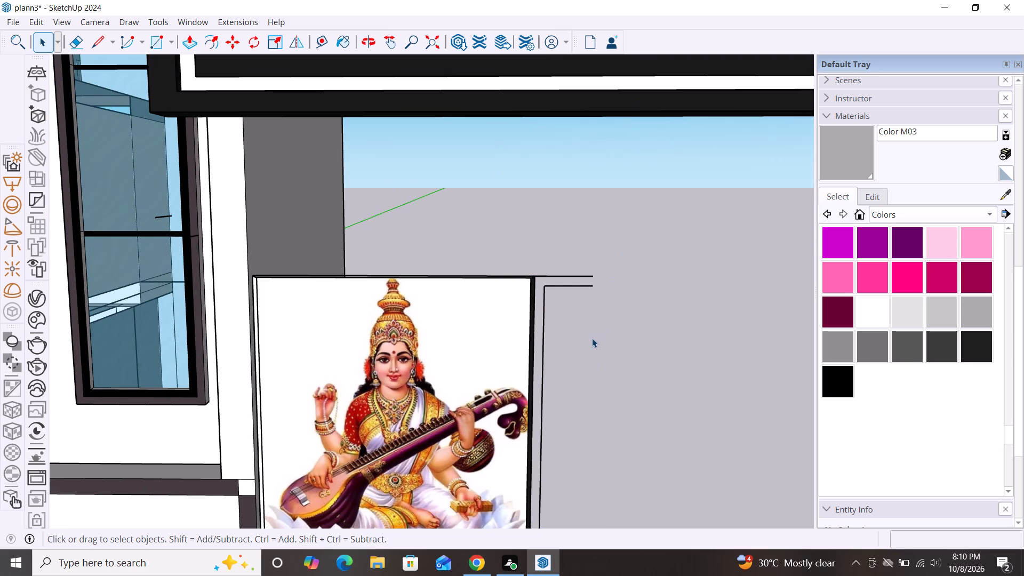
left_click_drag(592, 338, 577, 214)
key("Delete")
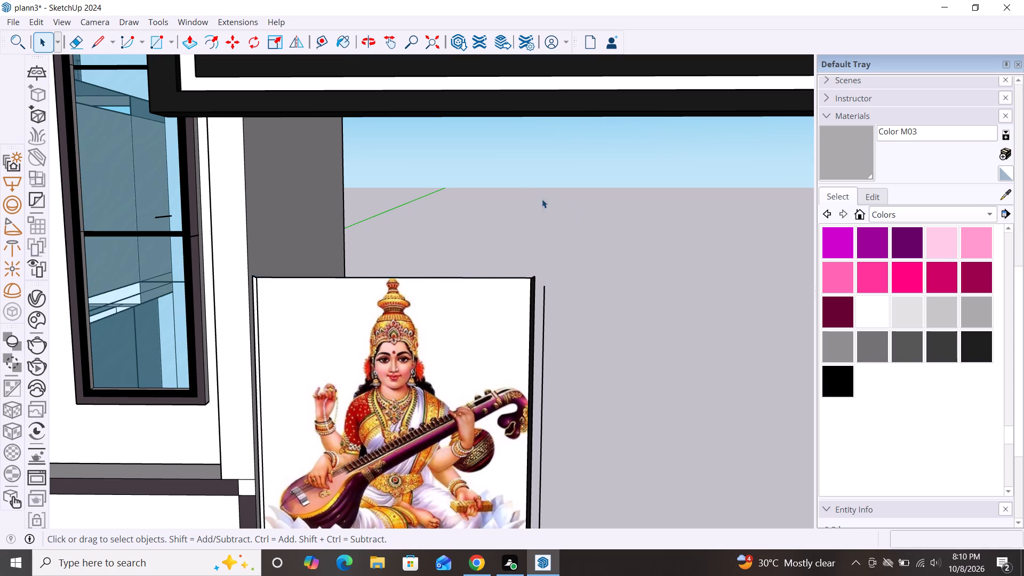
Delete the remaining vertical frame edge and the stray edges at the lower corner of the copied Saraswati picture.
scroll(483, 185, "down", 6)
left_click_drag(500, 239, 512, 292)
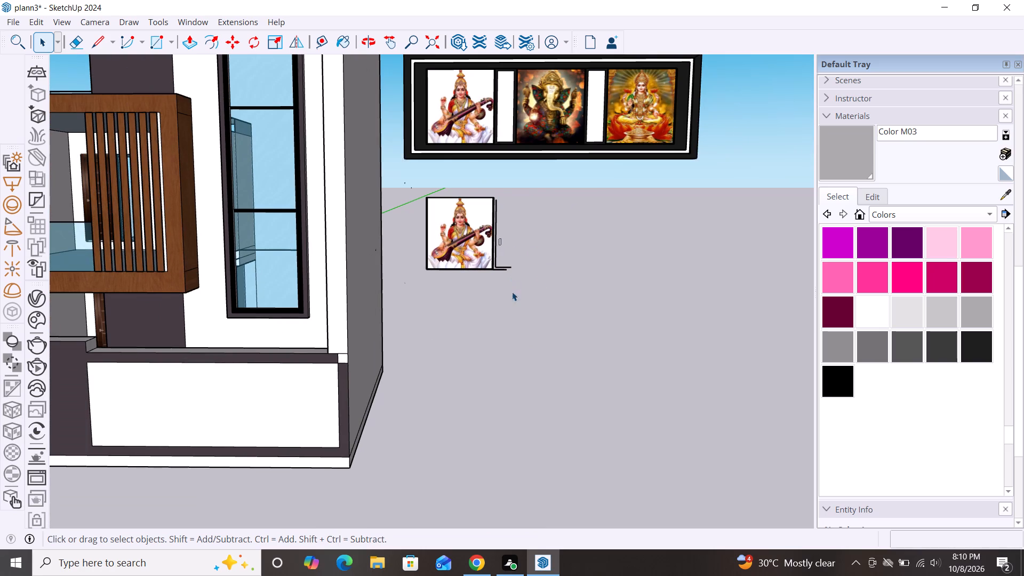
left_click_drag(512, 292, 514, 309)
key("Delete")
scroll(486, 271, "up", 9)
left_click_drag(663, 160, 677, 330)
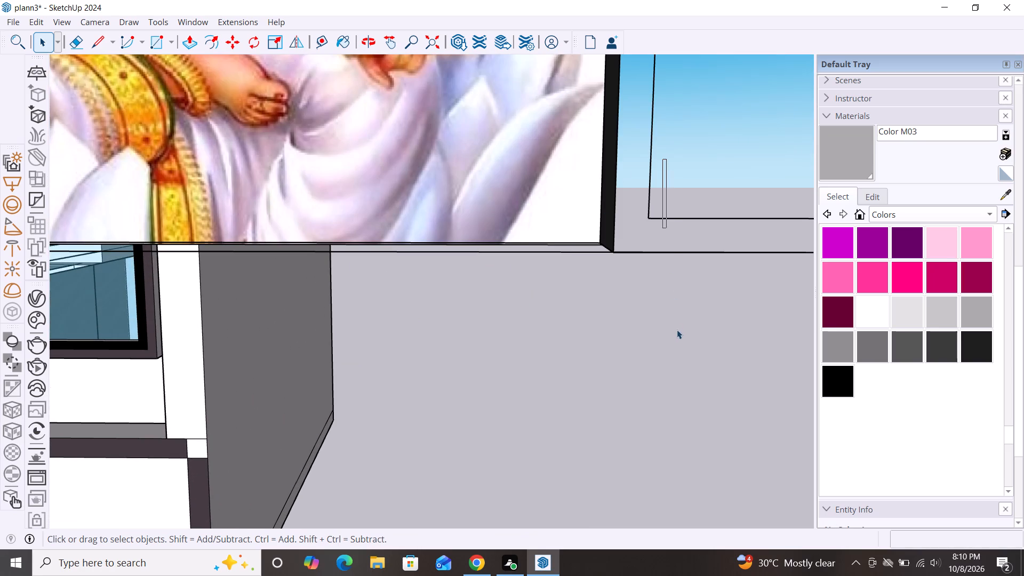
left_click_drag(677, 330, 679, 343)
left_click_drag(734, 183, 636, 349)
key("Delete")
Copy the Ganesha picture panel out of the three-picture frame to the empty space below it, beside the Saraswati copy.
scroll(509, 326, "down", 7)
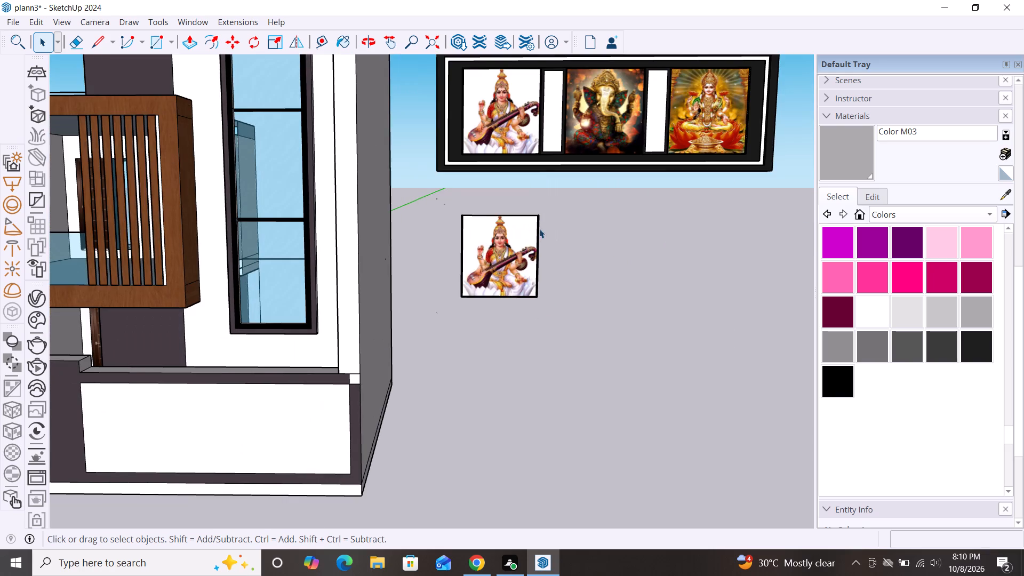
scroll(539, 229, "down", 3)
scroll(588, 243, "down", 5)
scroll(627, 207, "down", 2)
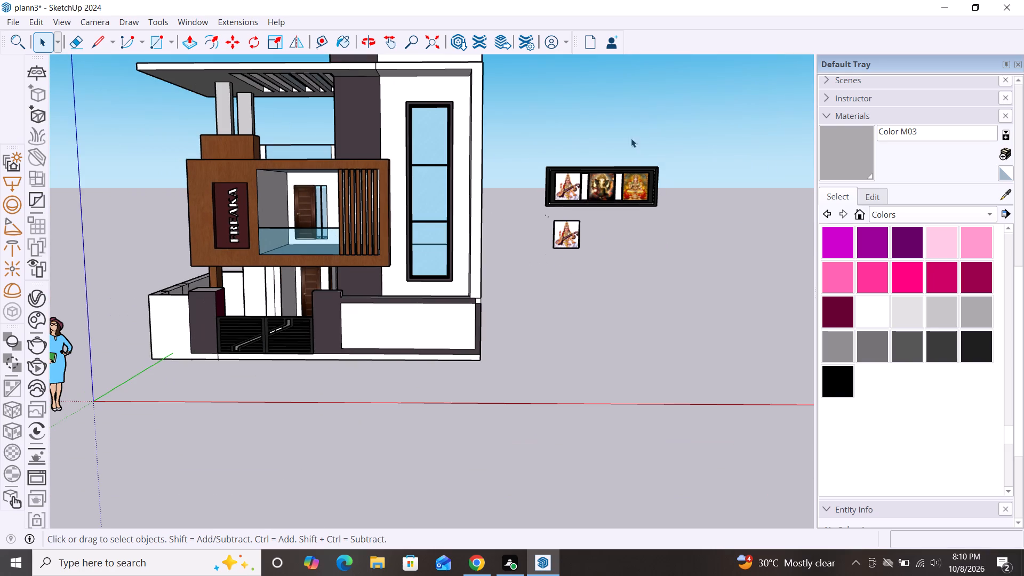
scroll(618, 173, "up", 9)
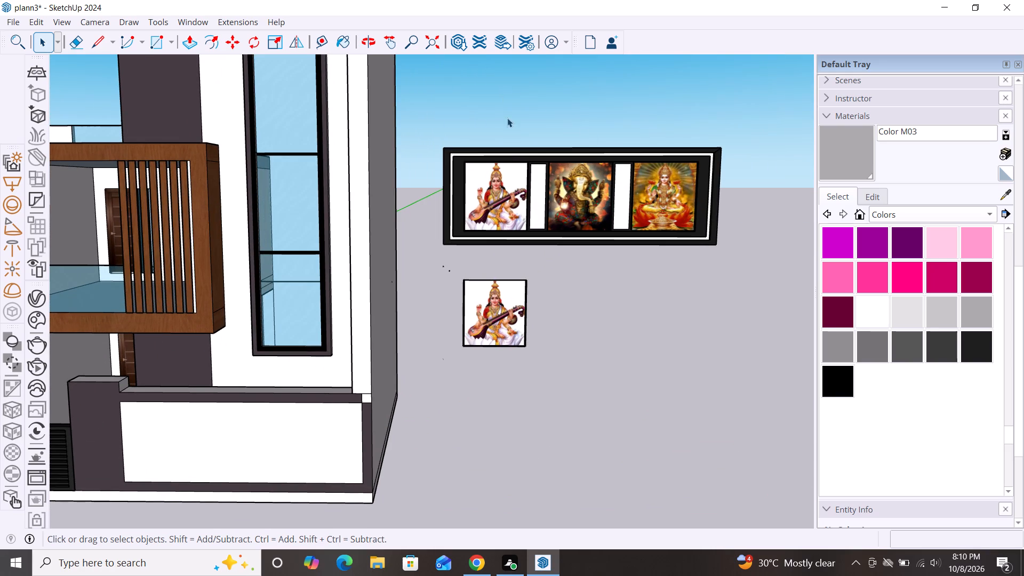
left_click_drag(527, 121, 628, 279)
key("m")
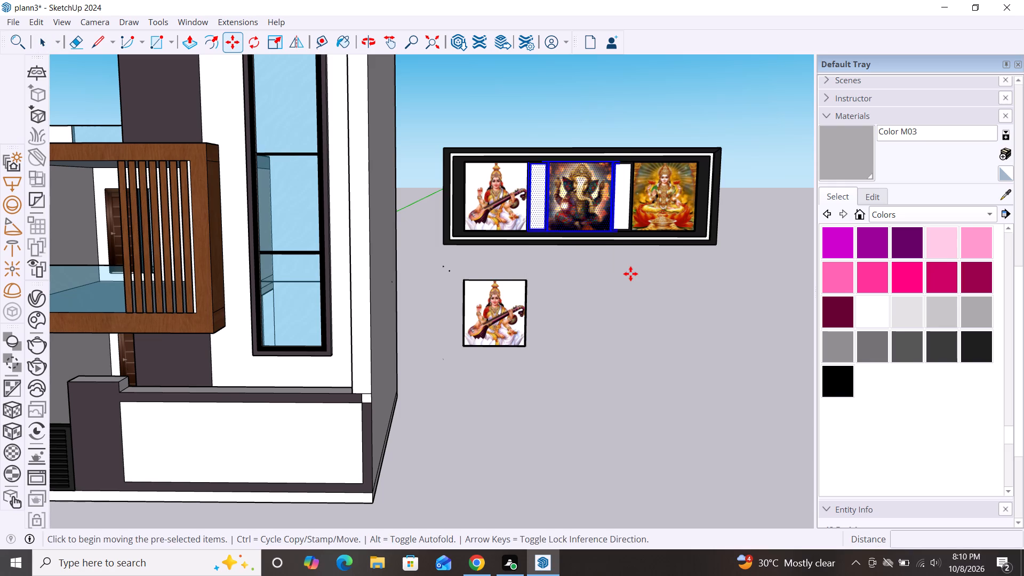
left_click_drag(610, 232, 612, 237)
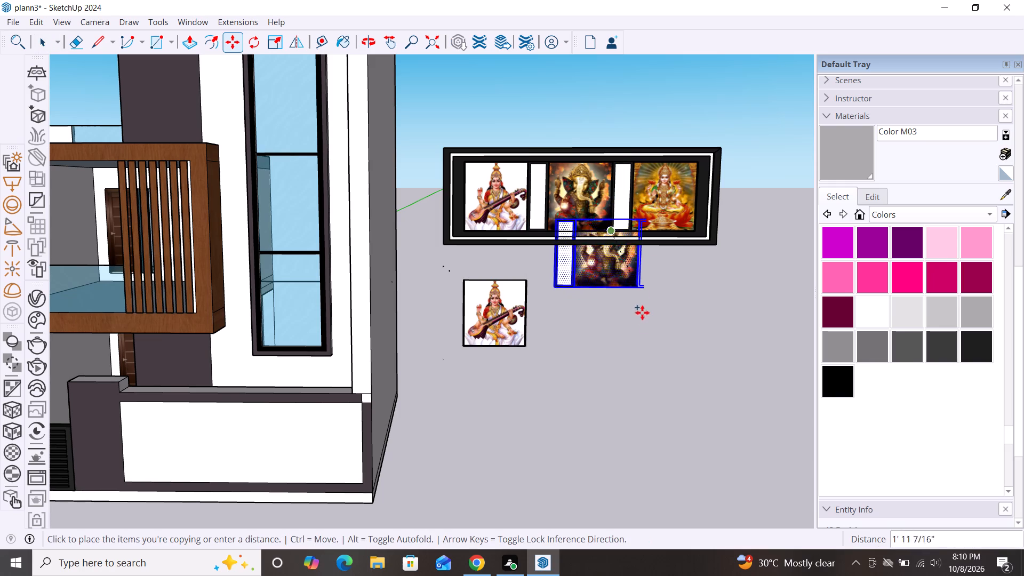
left_click(647, 362)
key("space")
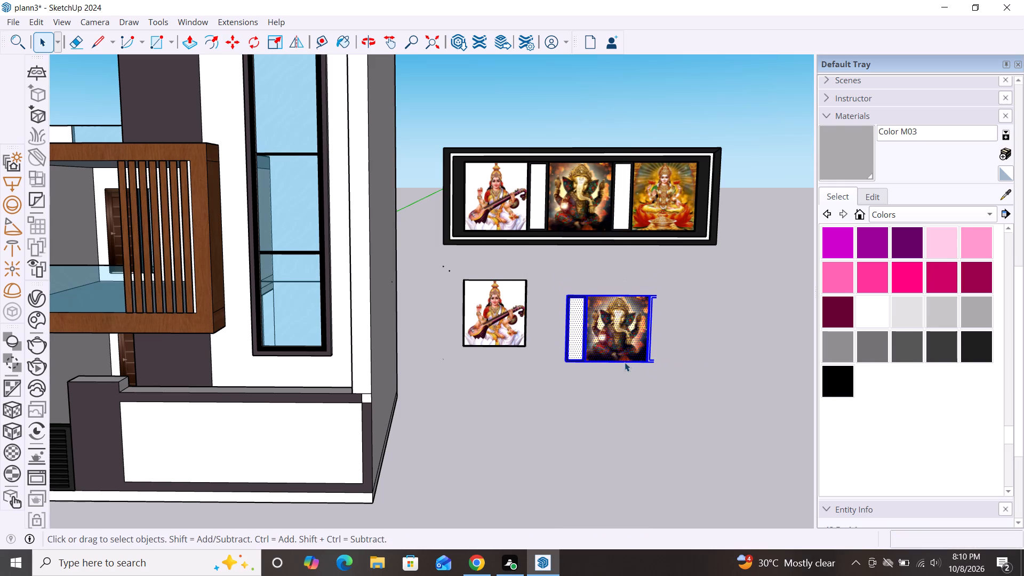
Delete the blank white strip and its surrounding frame edges from the side of the Ganesha copy facing the Saraswati copy.
scroll(619, 355, "up", 4)
left_click(693, 334)
scroll(588, 331, "up", 3)
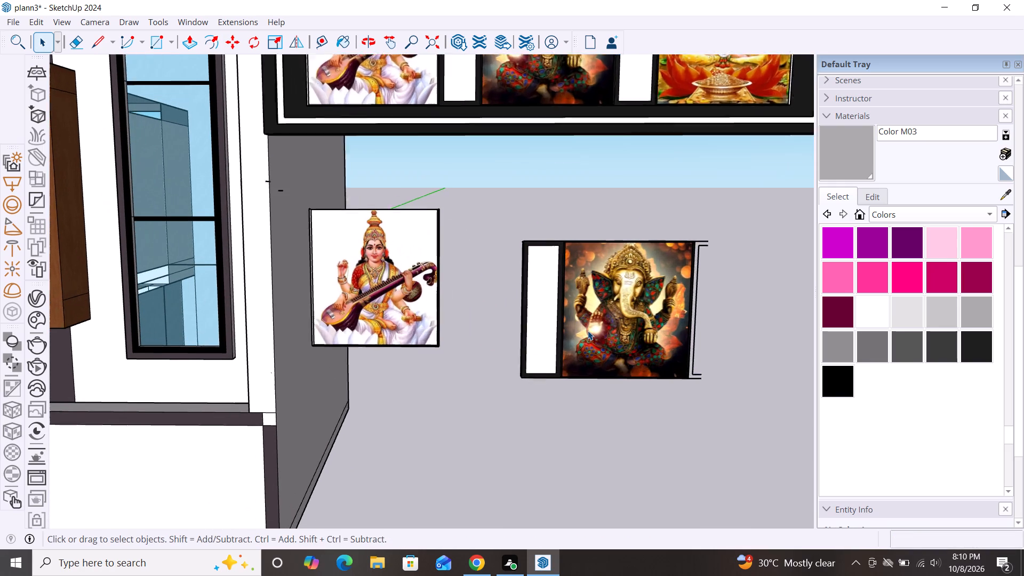
scroll(588, 331, "up", 1)
left_click_drag(543, 180, 547, 354)
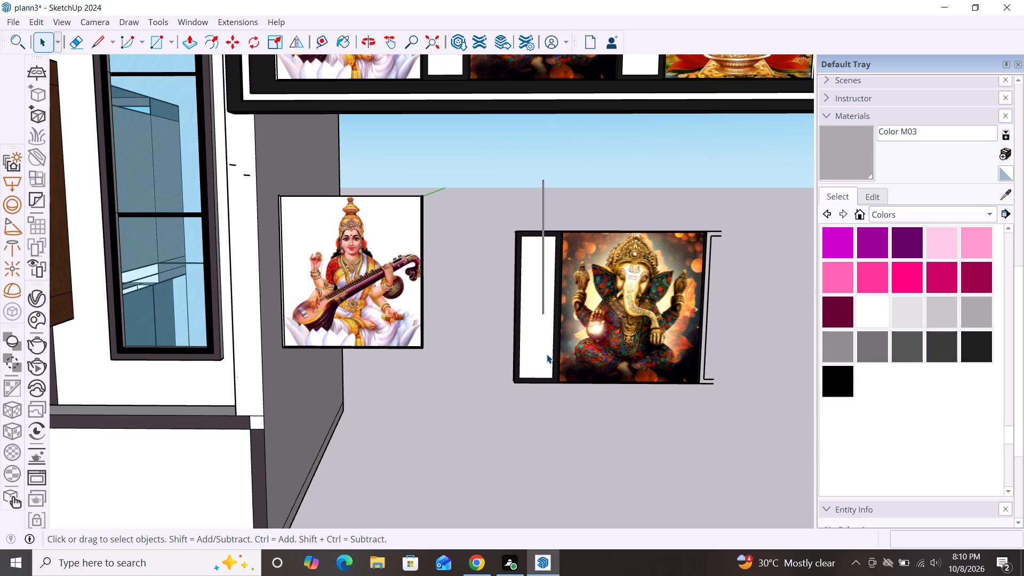
left_click_drag(547, 354, 519, 434)
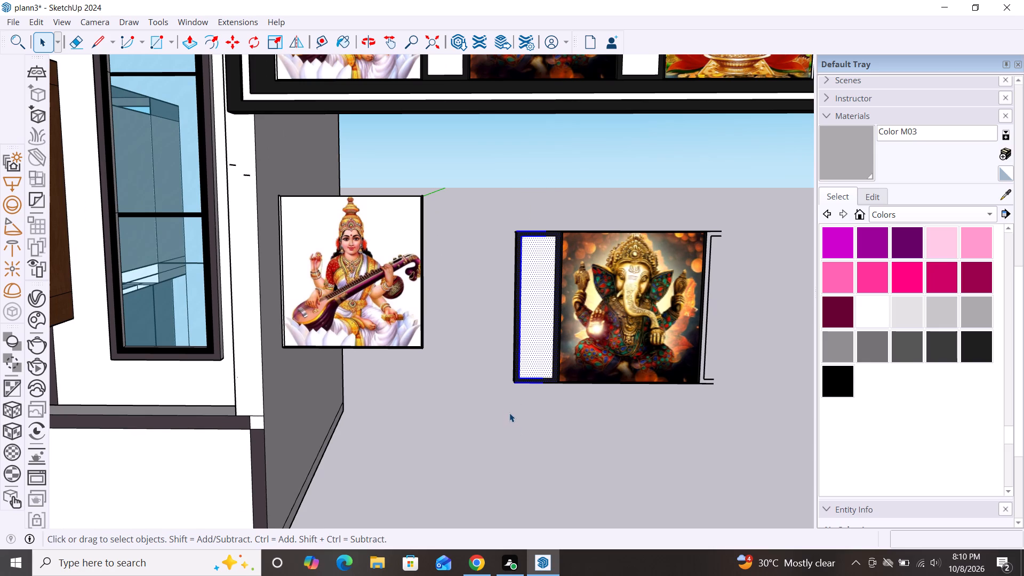
key("Delete")
left_click_drag(550, 188, 508, 409)
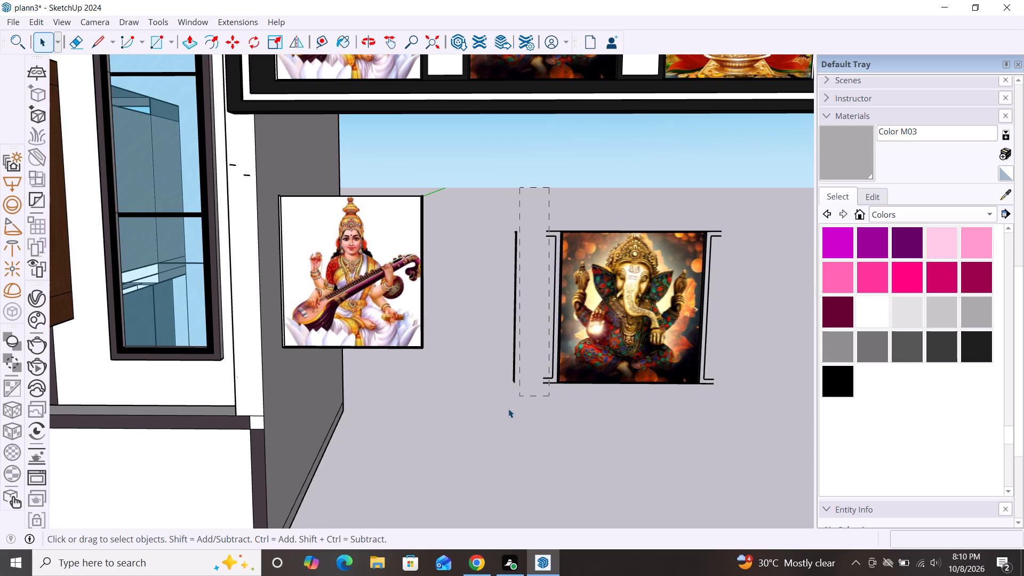
left_click_drag(508, 409, 495, 414)
key("Delete")
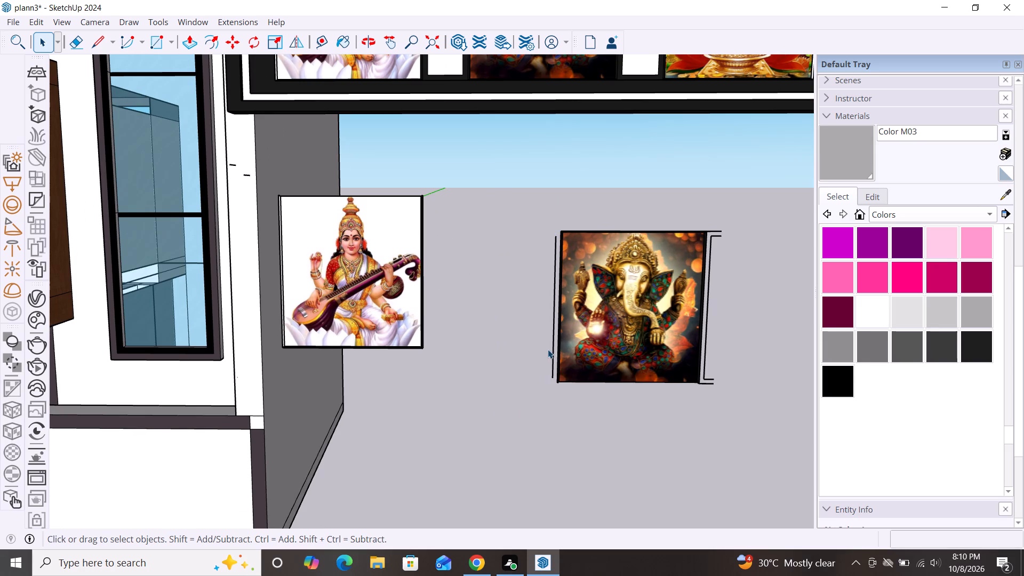
left_click(551, 350)
key("Delete")
Delete the stray vertical and horizontal frame edges on the Ganesha copy's other side, at both its upper and lower corners.
scroll(739, 287, "up", 5)
scroll(739, 287, "down", 3)
left_click_drag(739, 287, 719, 308)
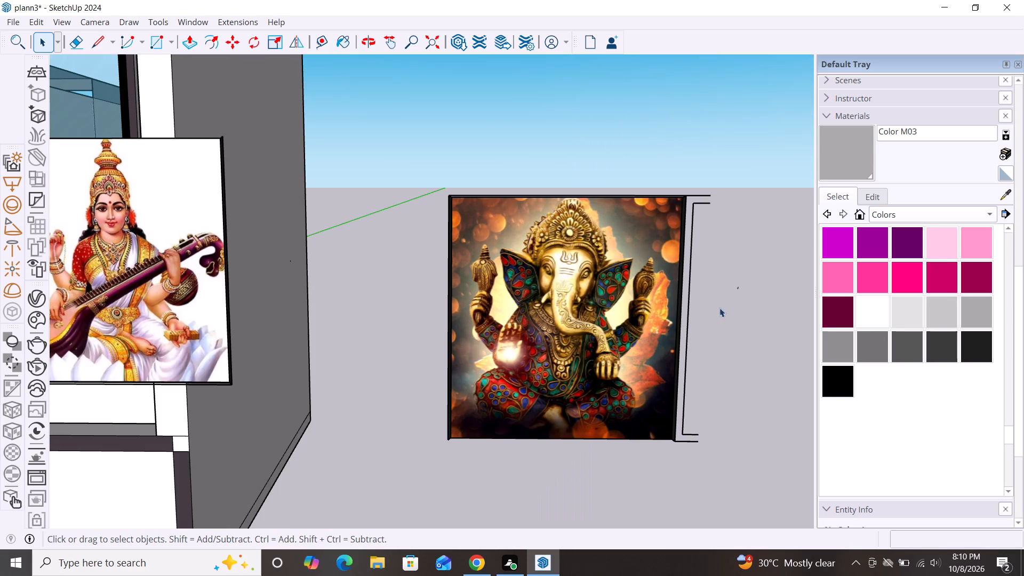
left_click_drag(719, 308, 688, 375)
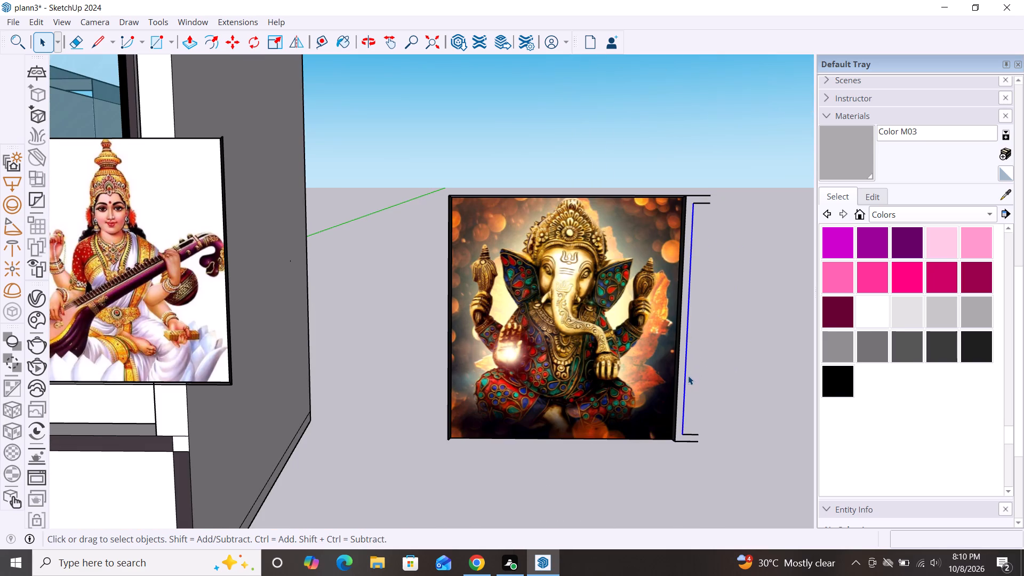
key("Delete")
left_click_drag(706, 234, 698, 190)
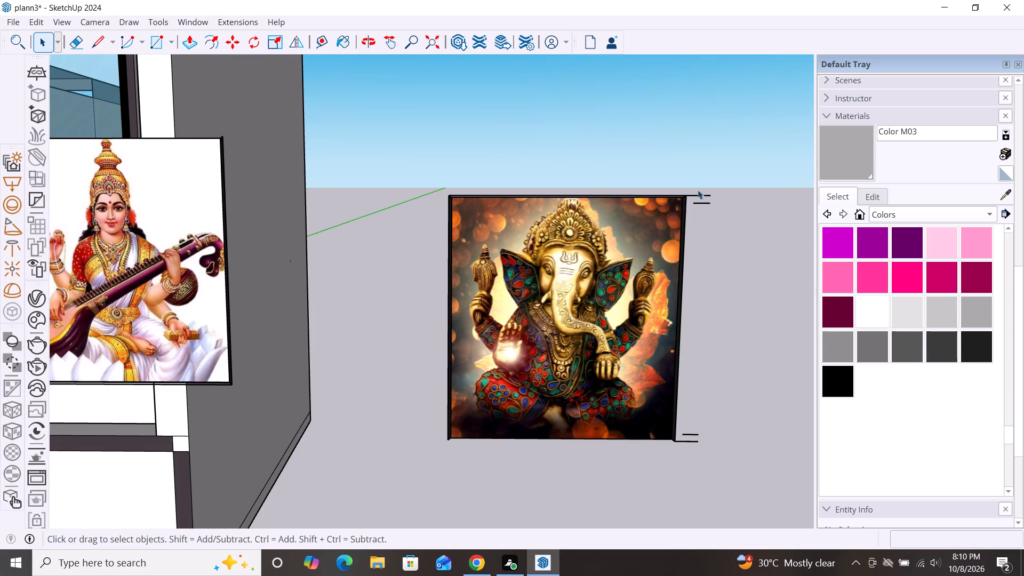
left_click_drag(698, 190, 710, 121)
left_click_drag(731, 182, 698, 237)
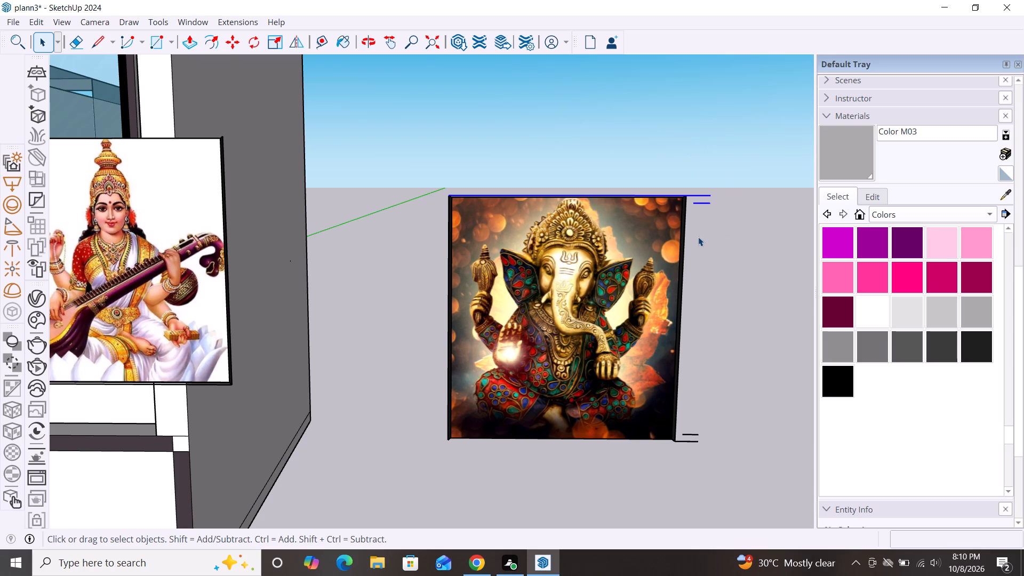
key("Delete")
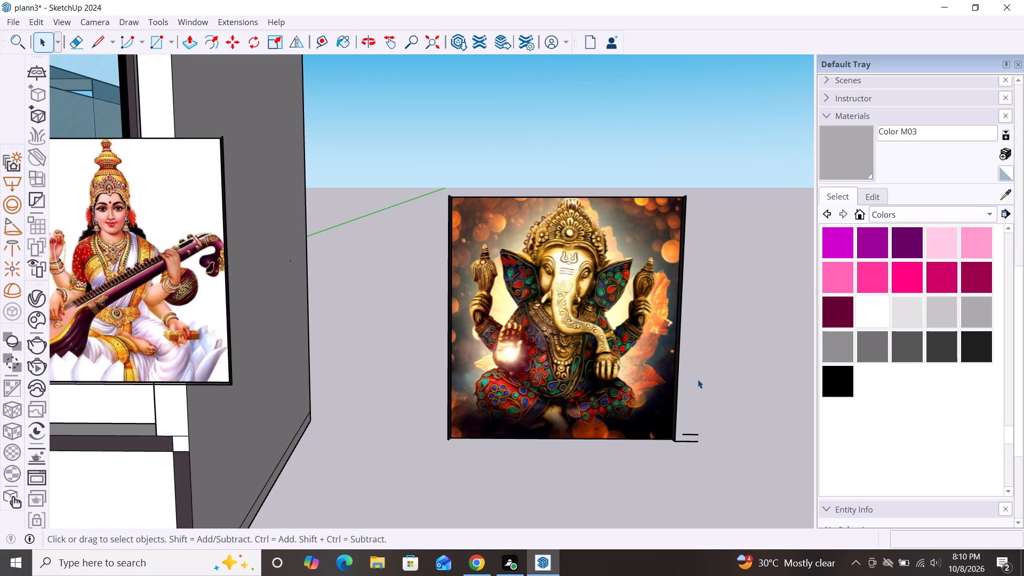
left_click_drag(698, 379, 676, 490)
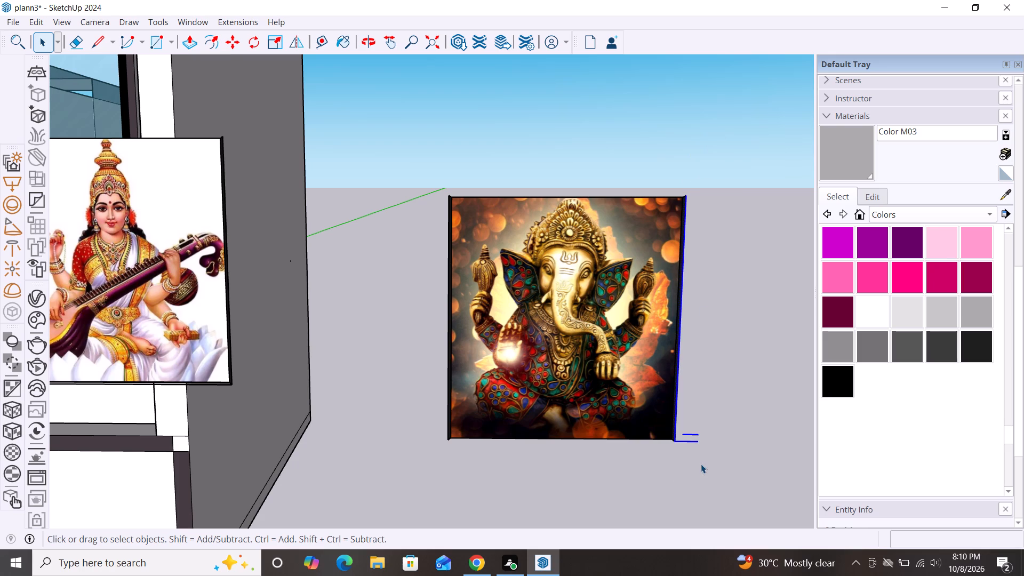
key("Delete")
Move the Ganesha picture face off its leftover vertical frame edges to the open space beside the house's front wall.
scroll(618, 299, "down", 3)
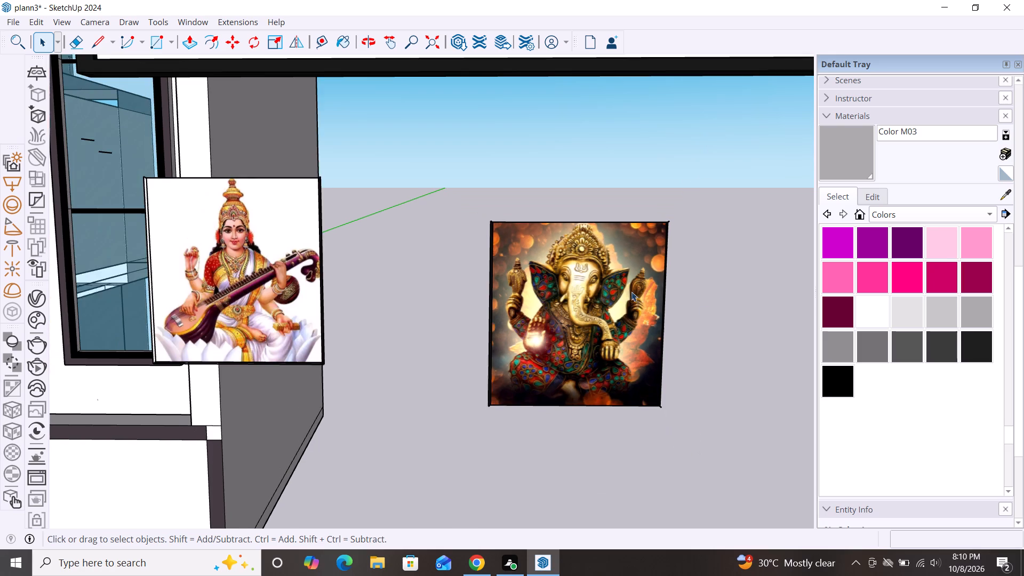
scroll(650, 280, "down", 3)
scroll(670, 190, "down", 5)
left_click(643, 263)
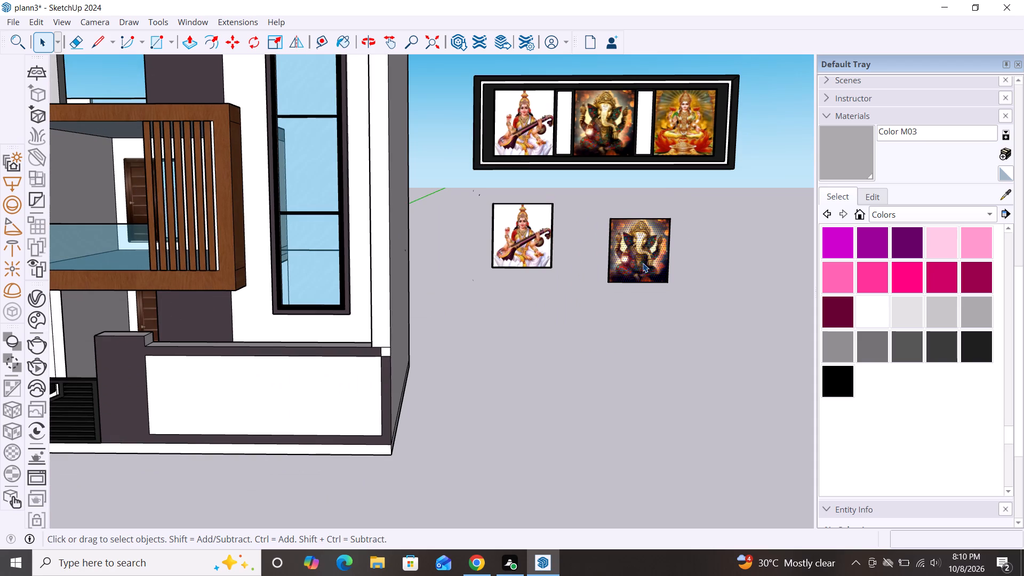
left_click(685, 288)
left_click(636, 273)
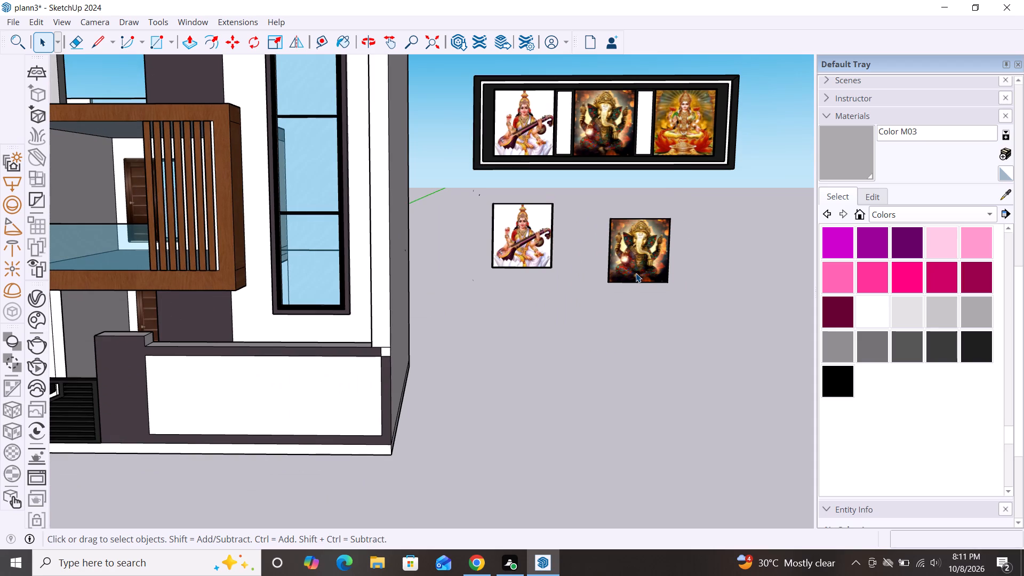
key("m")
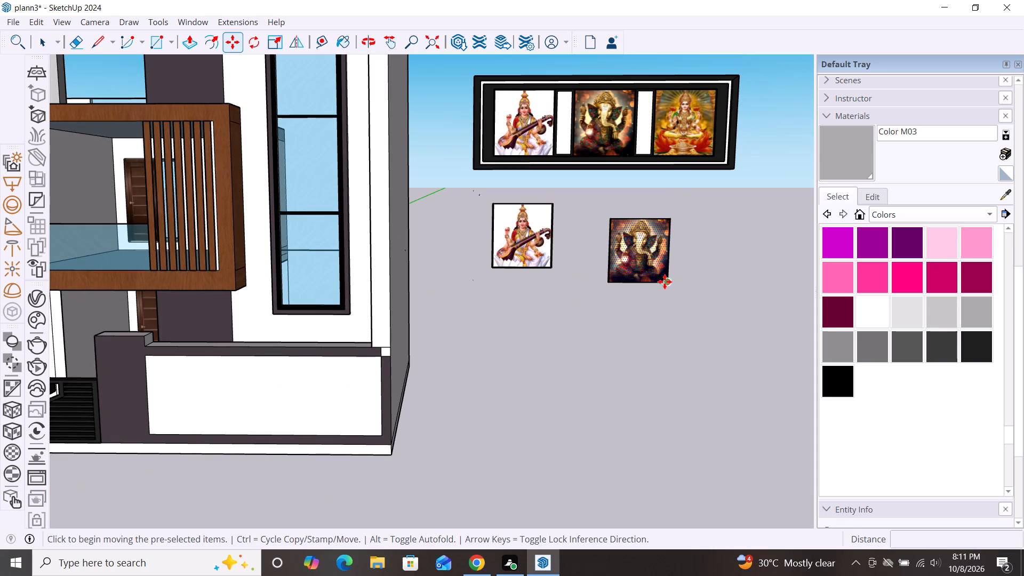
left_click(667, 281)
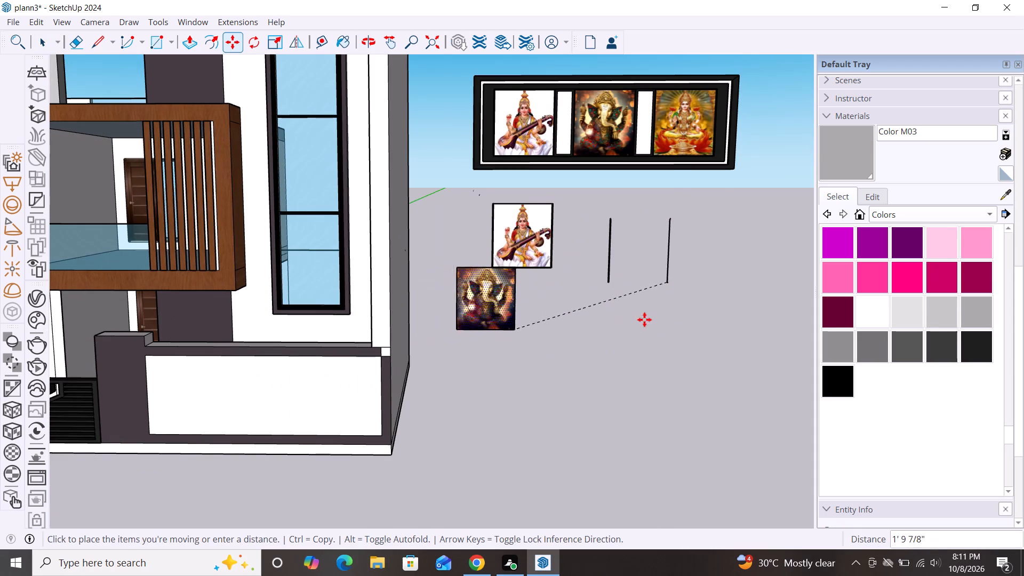
scroll(647, 321, "down", 3)
scroll(719, 307, "down", 3)
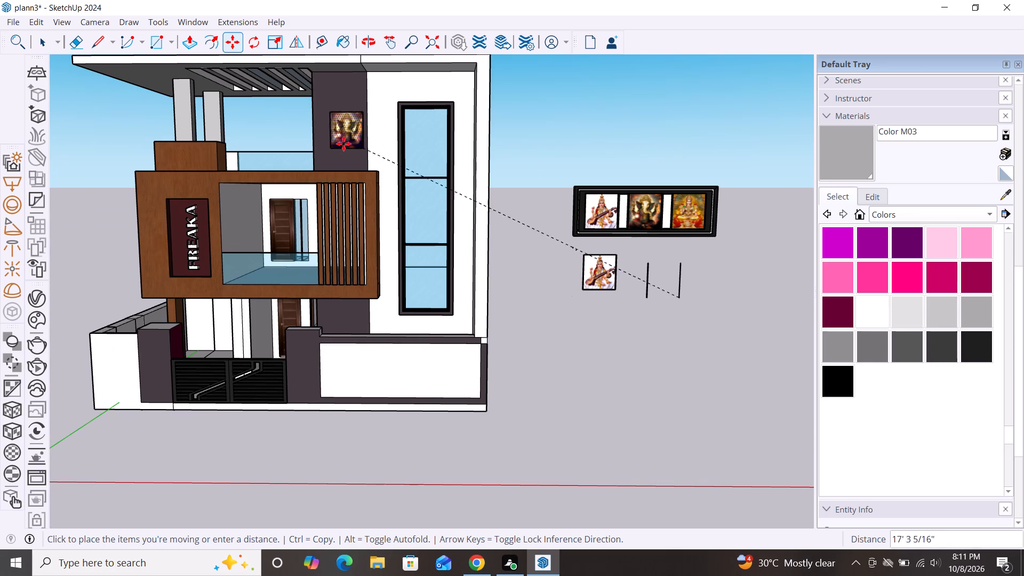
scroll(352, 130, "up", 4)
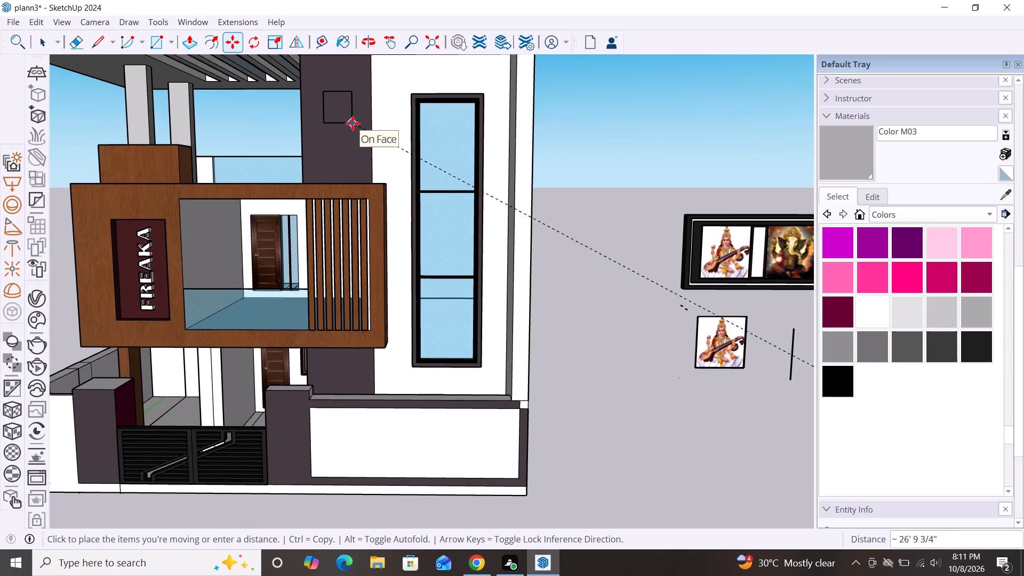
scroll(353, 123, "up", 8)
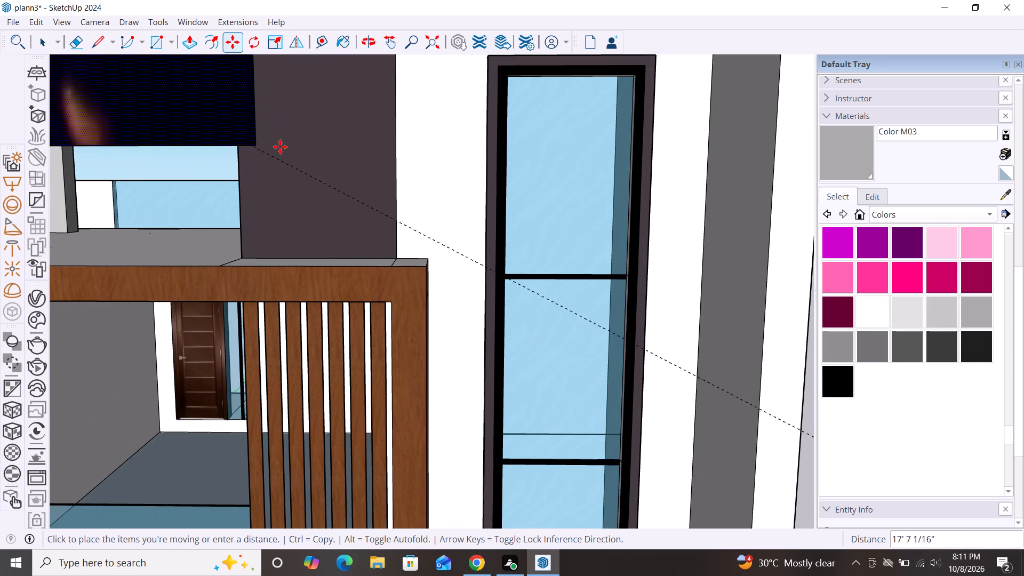
scroll(393, 219, "down", 12)
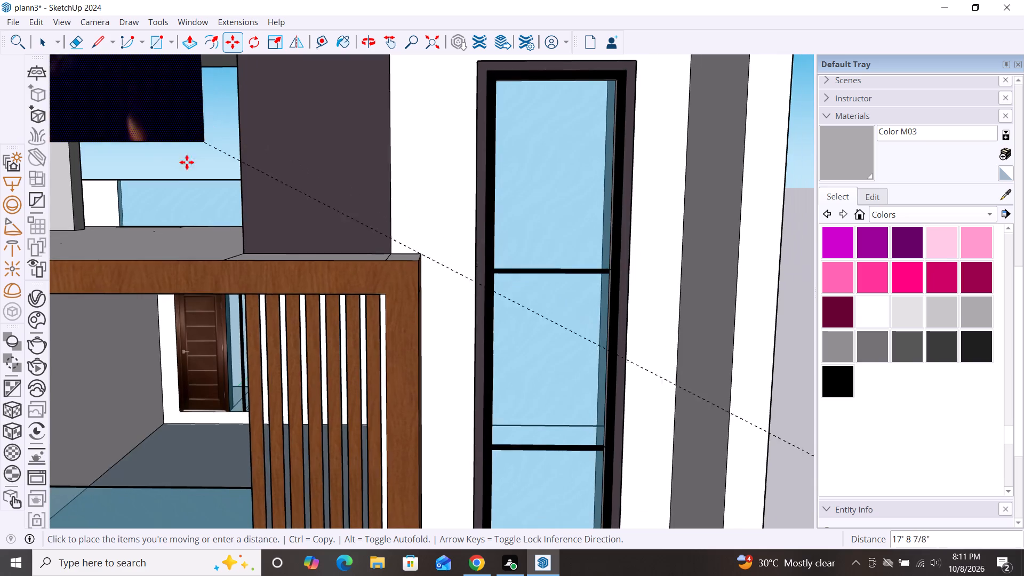
scroll(187, 162, "down", 11)
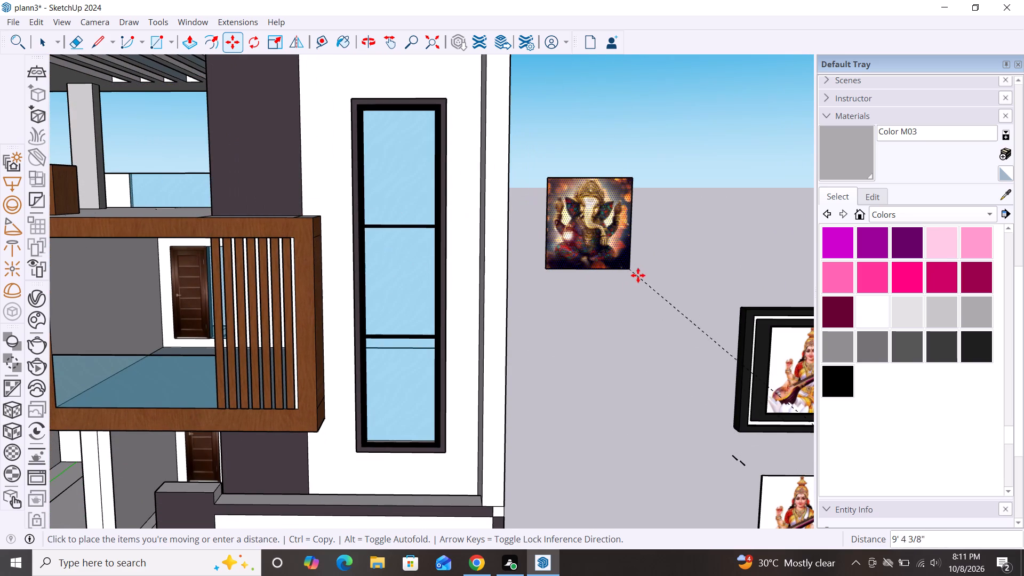
left_click(637, 274)
Scale the Ganesha picture's width to about 0.46 and shrink its height to match, leaving a small, roughly square picture.
key("s")
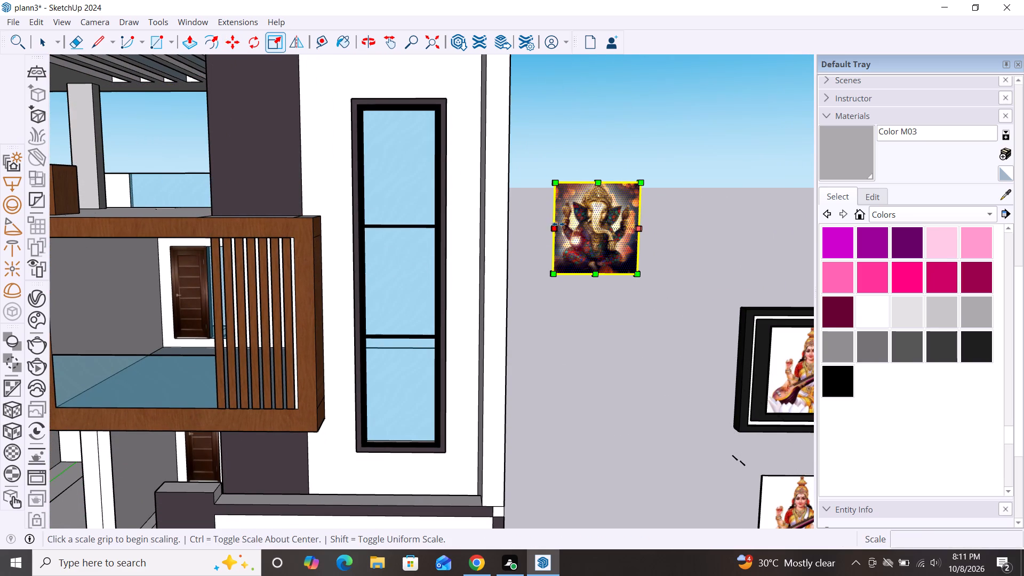
left_click_drag(559, 230, 601, 231)
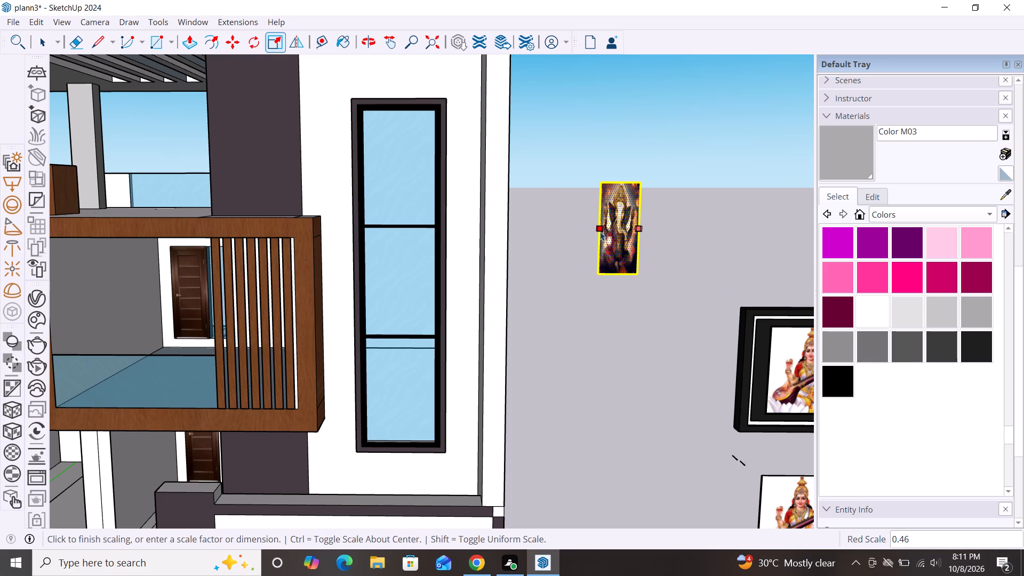
left_click_drag(620, 183, 625, 235)
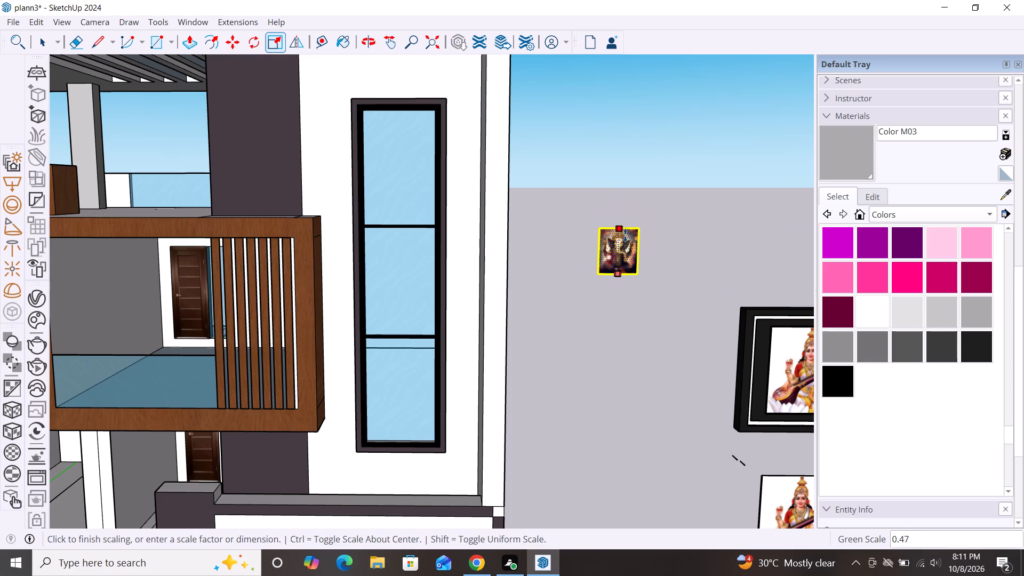
left_click_drag(625, 235, 622, 242)
scroll(611, 243, "up", 2)
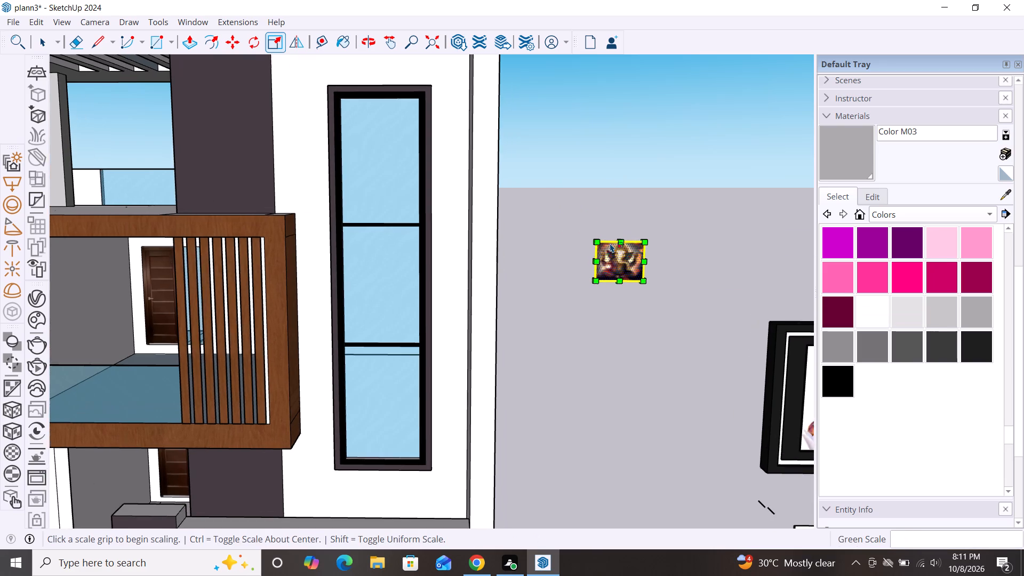
scroll(610, 243, "up", 4)
left_click_drag(626, 239, 625, 238)
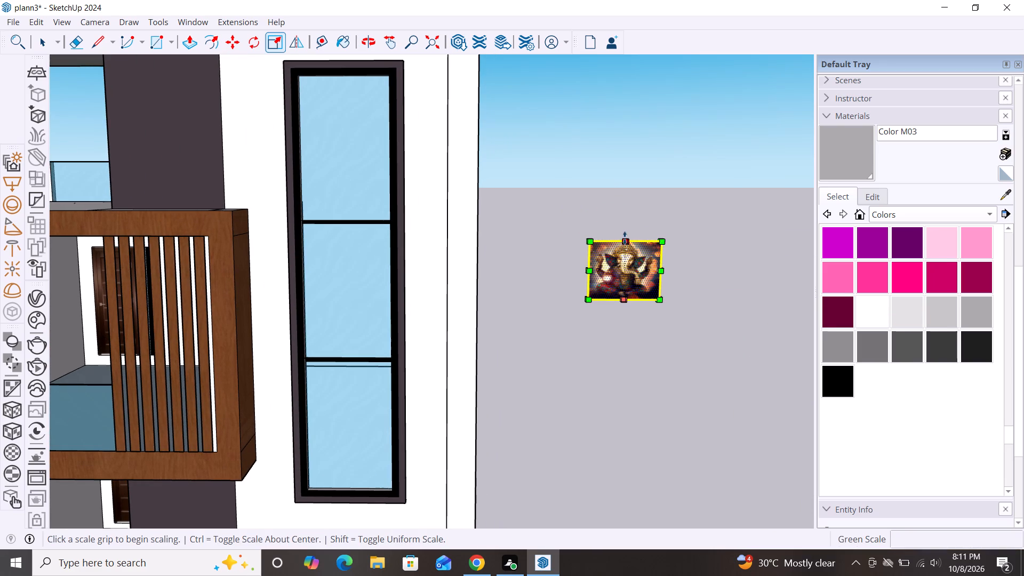
left_click_drag(625, 238, 627, 212)
left_click(627, 212)
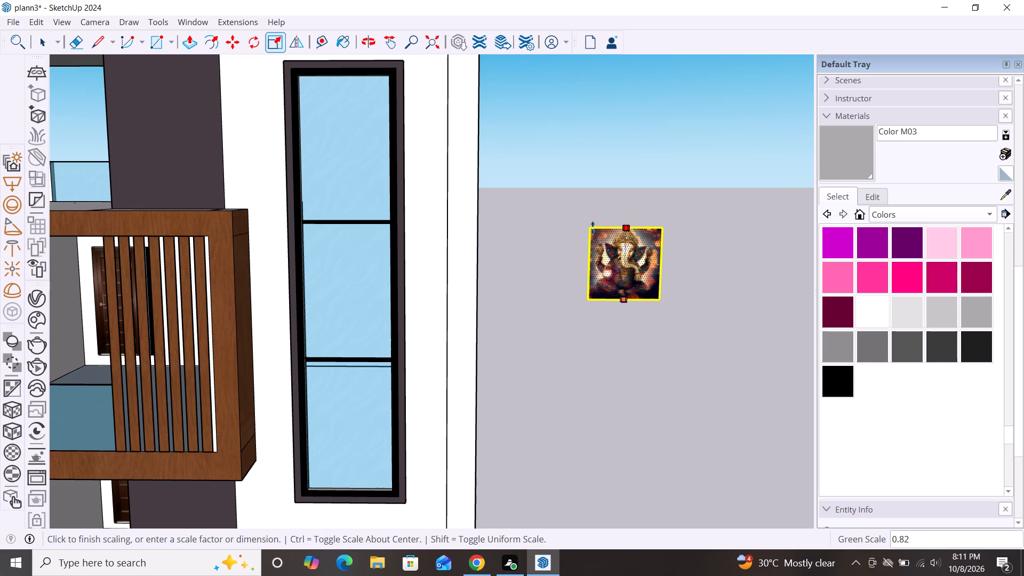
left_click(593, 228)
left_click_drag(584, 265, 559, 266)
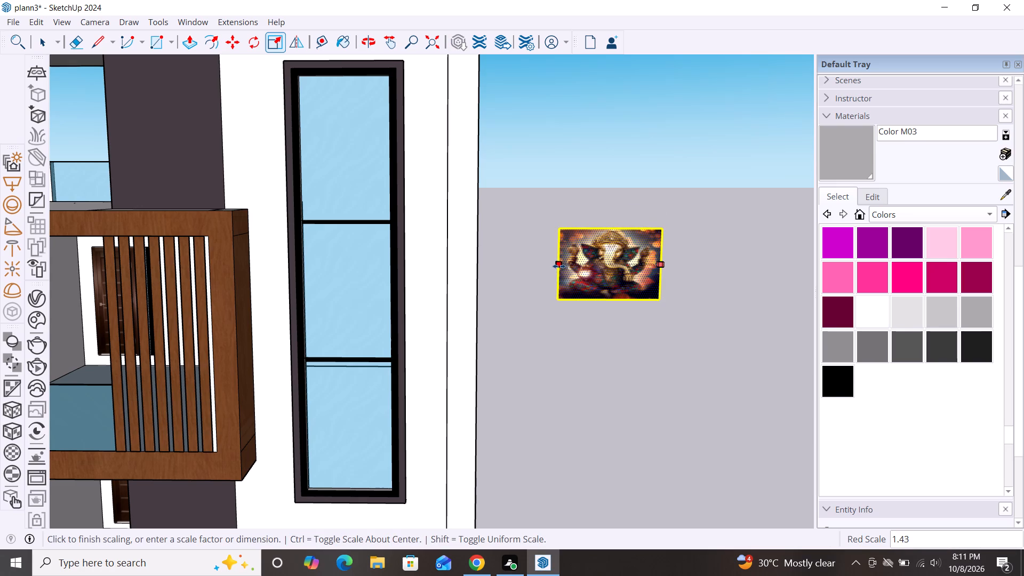
left_click_drag(559, 266, 584, 269)
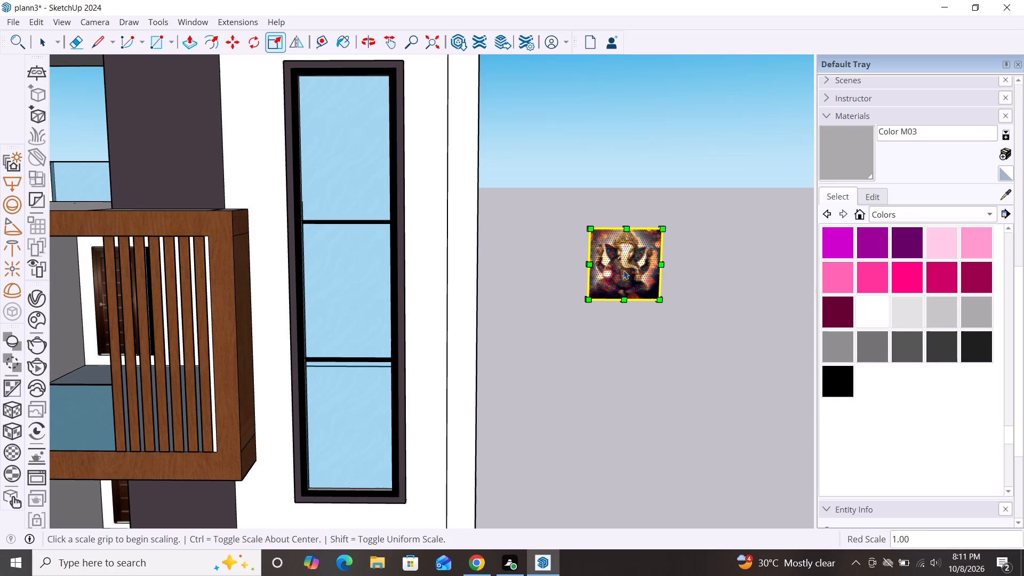
Move the reduced Ganesha picture over to the dark upper-floor column between the terrace and the tall window.
key("m")
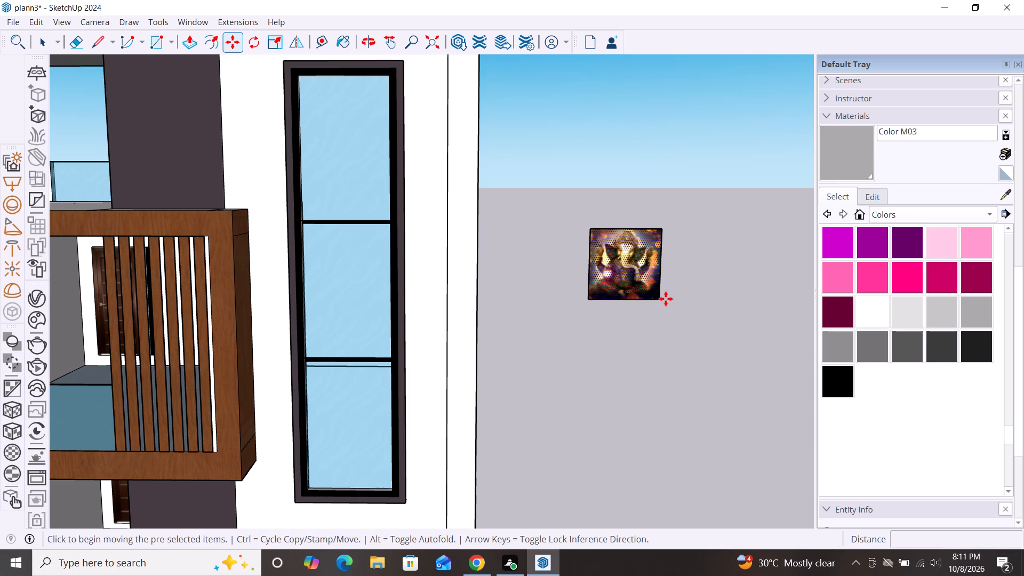
left_click(658, 301)
scroll(611, 262, "down", 4)
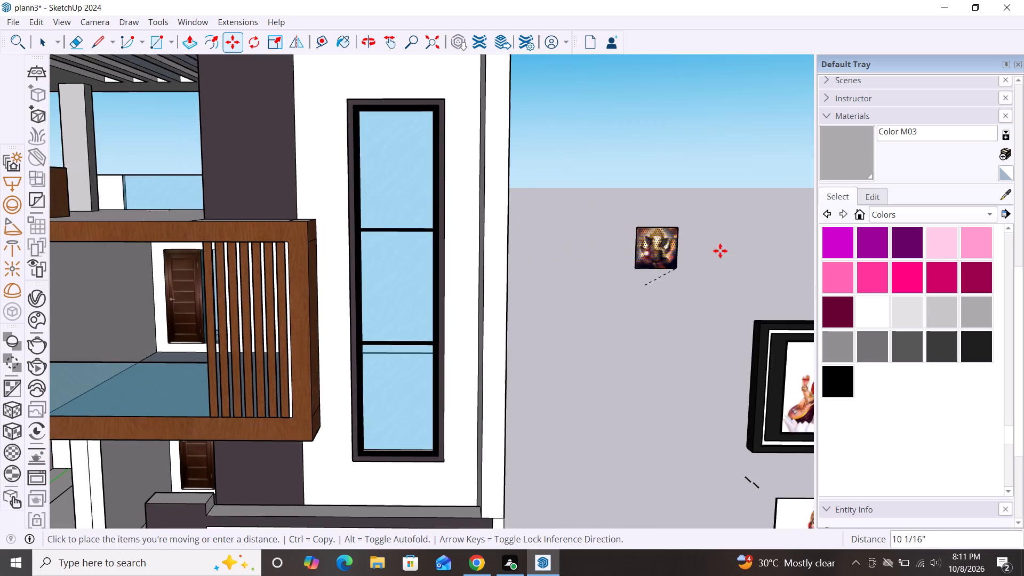
scroll(720, 251, "down", 2)
scroll(377, 243, "down", 3)
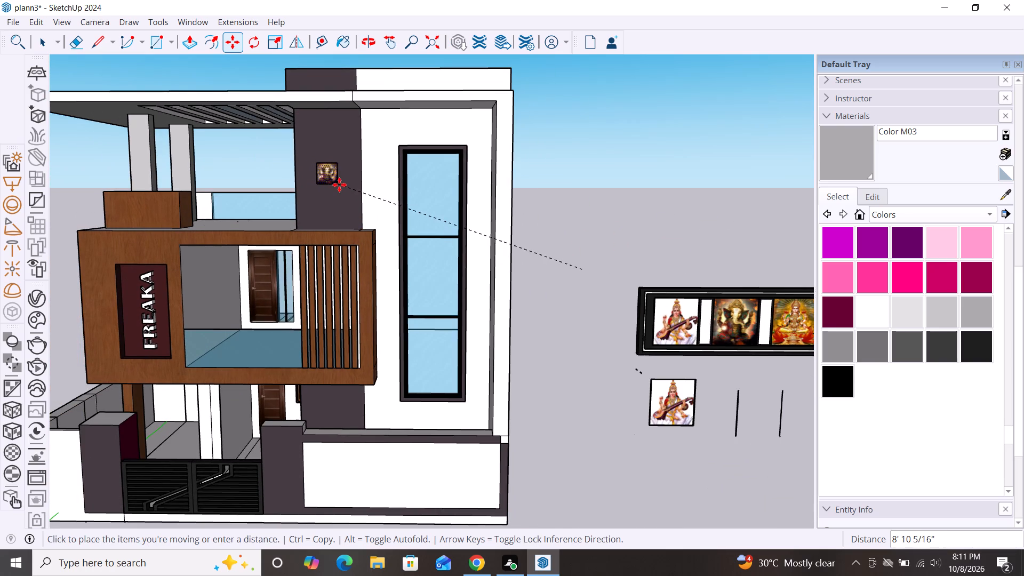
scroll(339, 185, "up", 4)
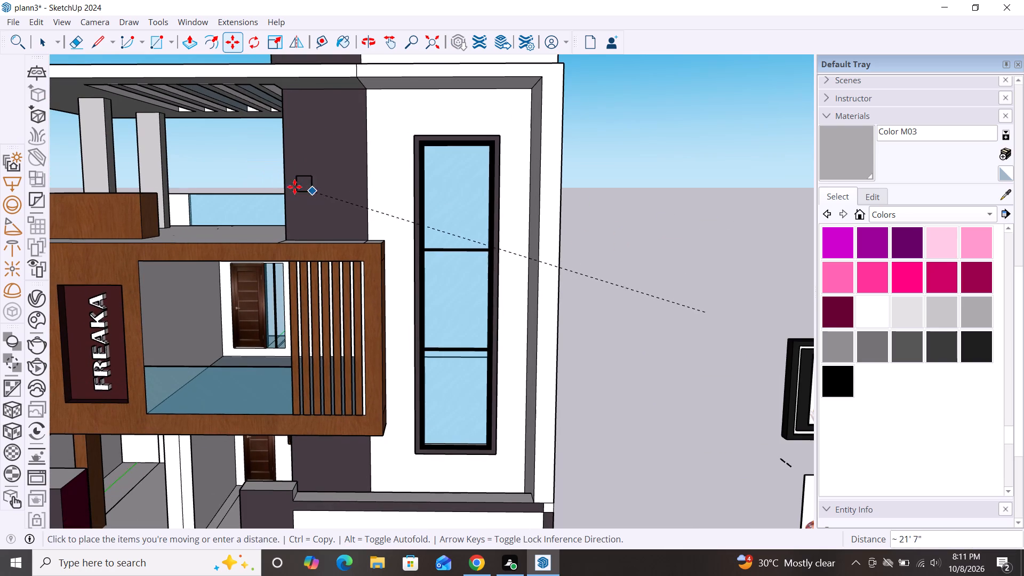
left_click(253, 172)
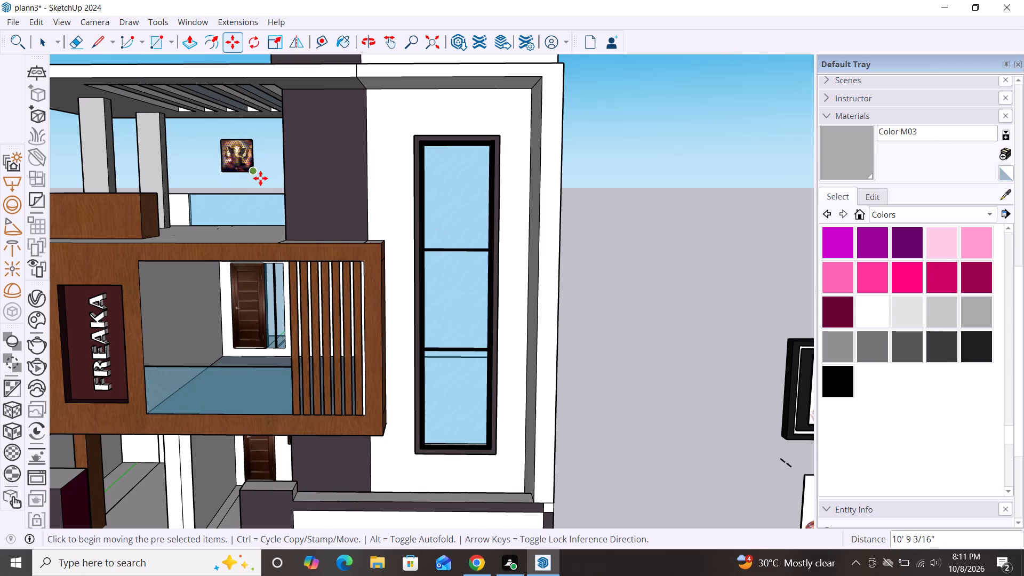
scroll(259, 179, "up", 6)
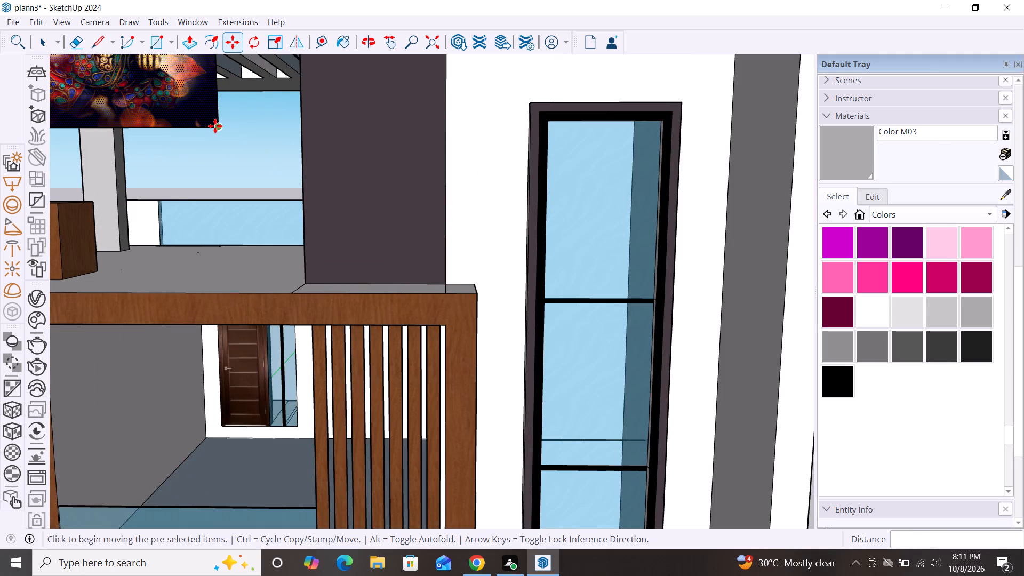
left_click_drag(215, 126, 228, 141)
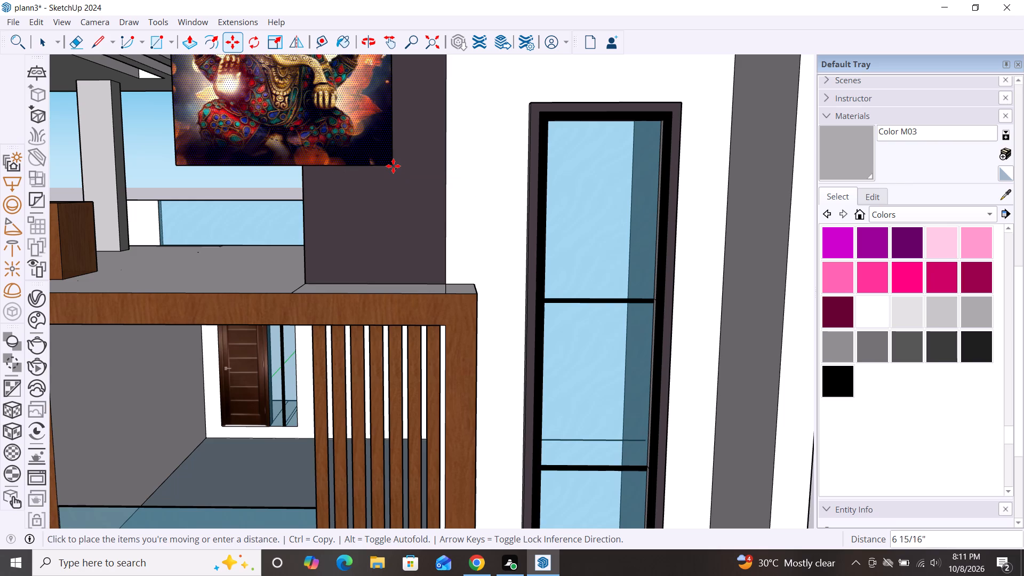
left_click(400, 170)
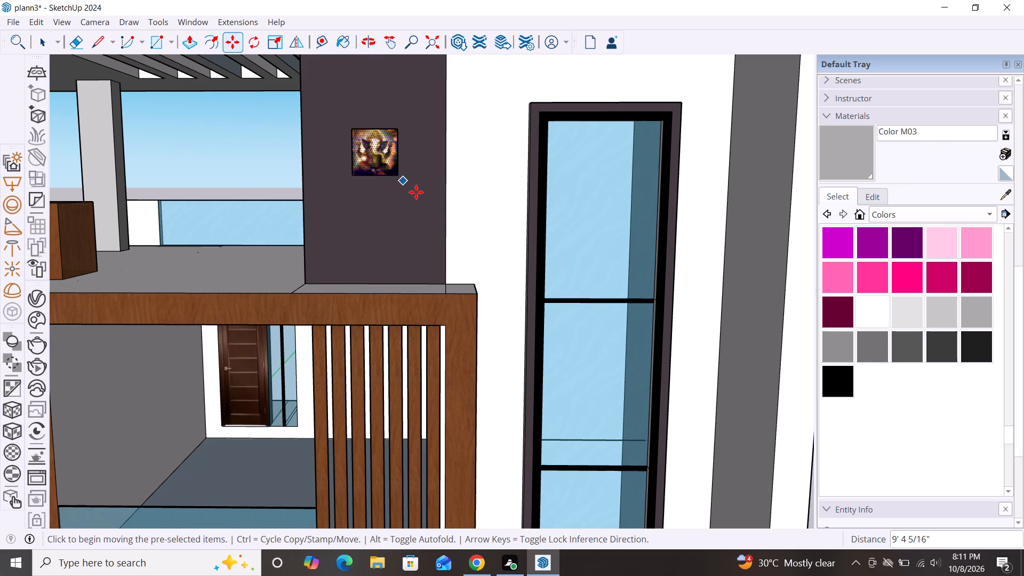
key("space")
Examine the Ganesha picture's placement relative to the dark column from the front and from an oblique angle.
scroll(403, 211, "down", 3)
left_click(740, 210)
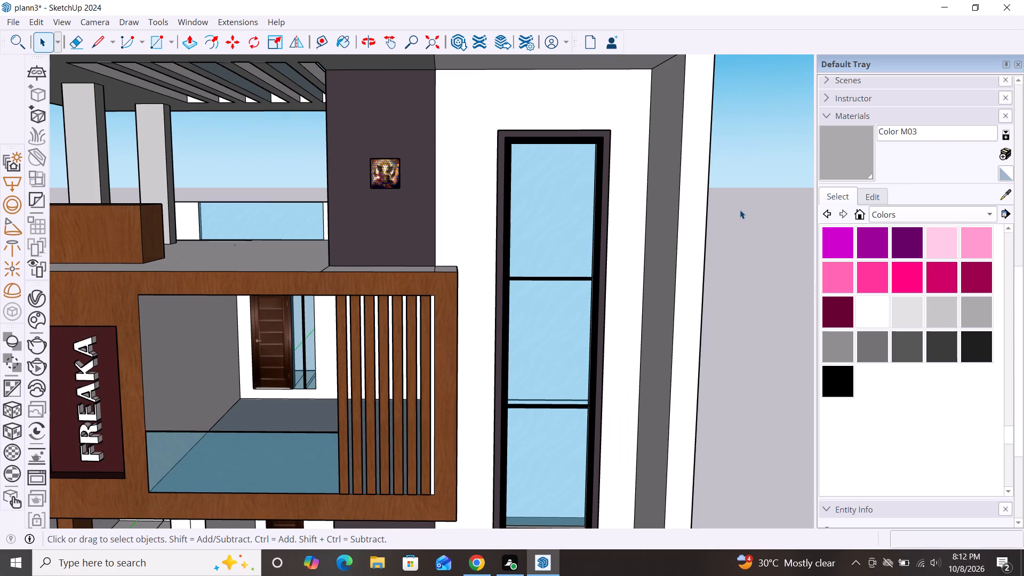
scroll(321, 186, "down", 5)
scroll(366, 180, "up", 3)
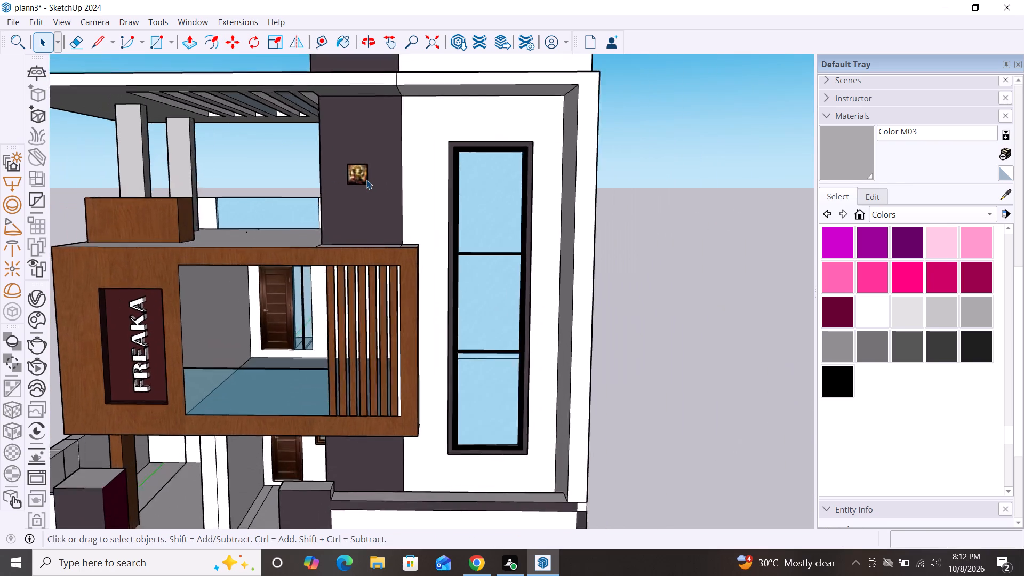
scroll(366, 180, "up", 13)
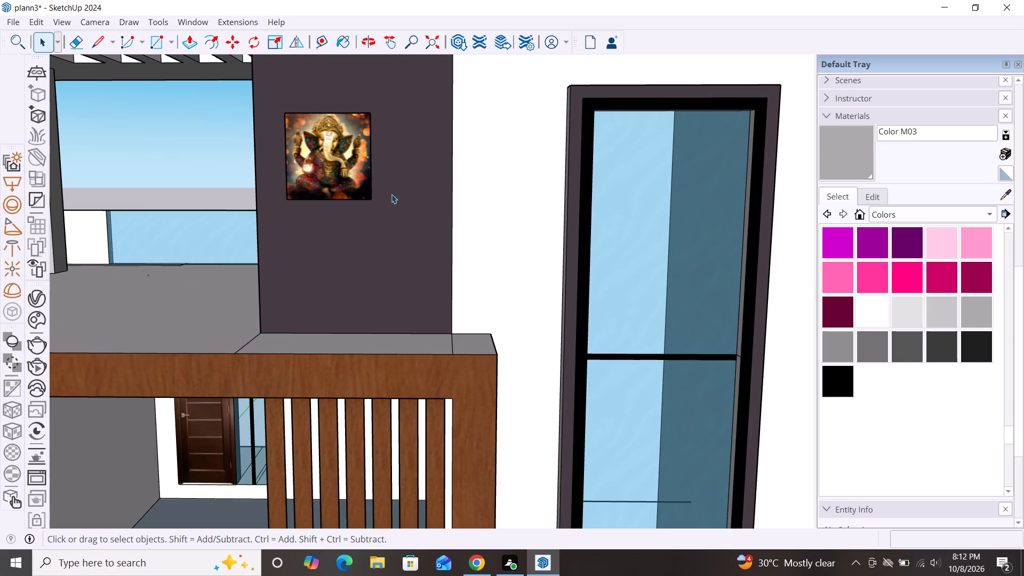
middle_click_drag(440, 260, 297, 300, "alt")
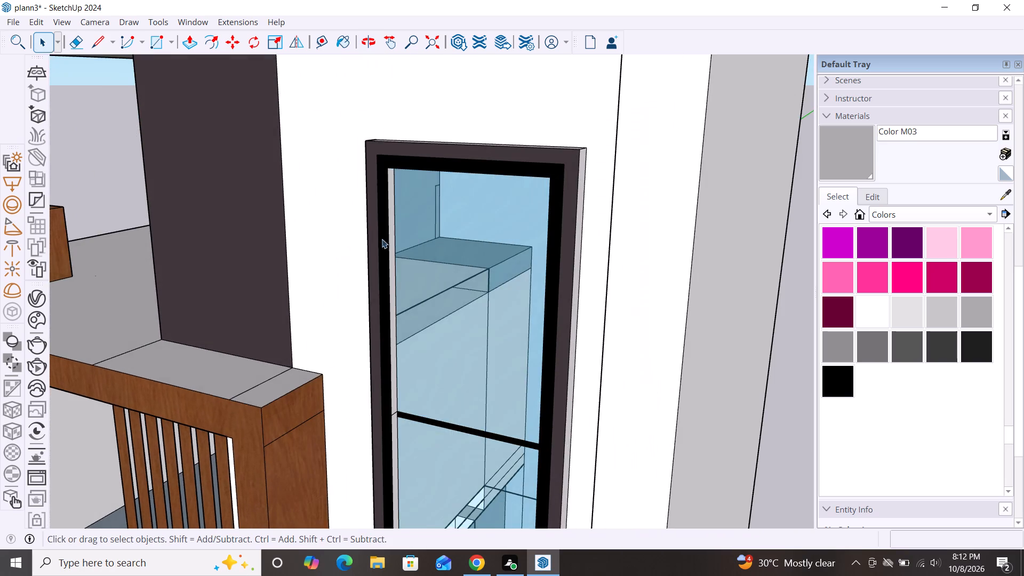
scroll(383, 239, "down", 11)
scroll(543, 235, "down", 4)
scroll(772, 199, "down", 4)
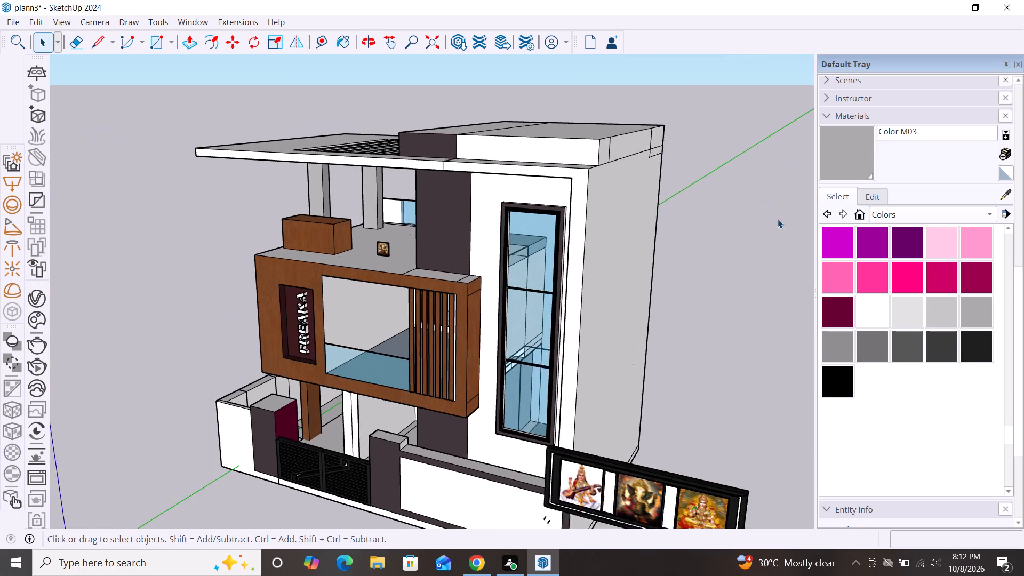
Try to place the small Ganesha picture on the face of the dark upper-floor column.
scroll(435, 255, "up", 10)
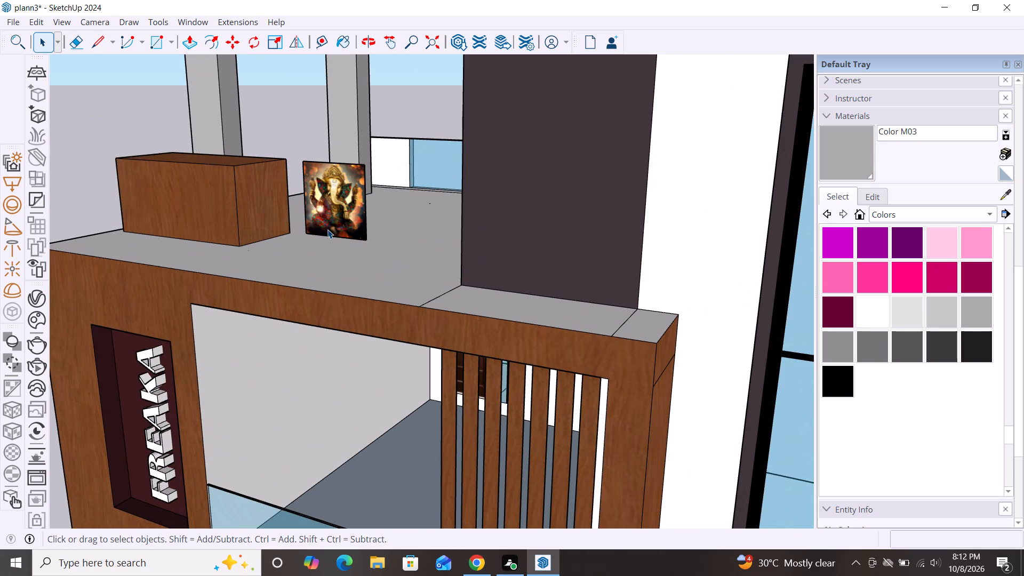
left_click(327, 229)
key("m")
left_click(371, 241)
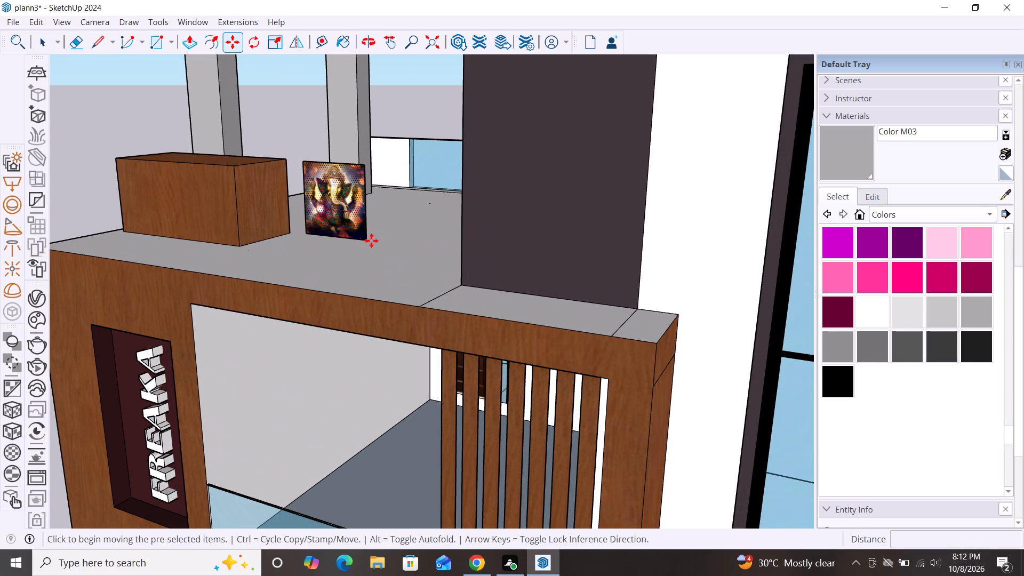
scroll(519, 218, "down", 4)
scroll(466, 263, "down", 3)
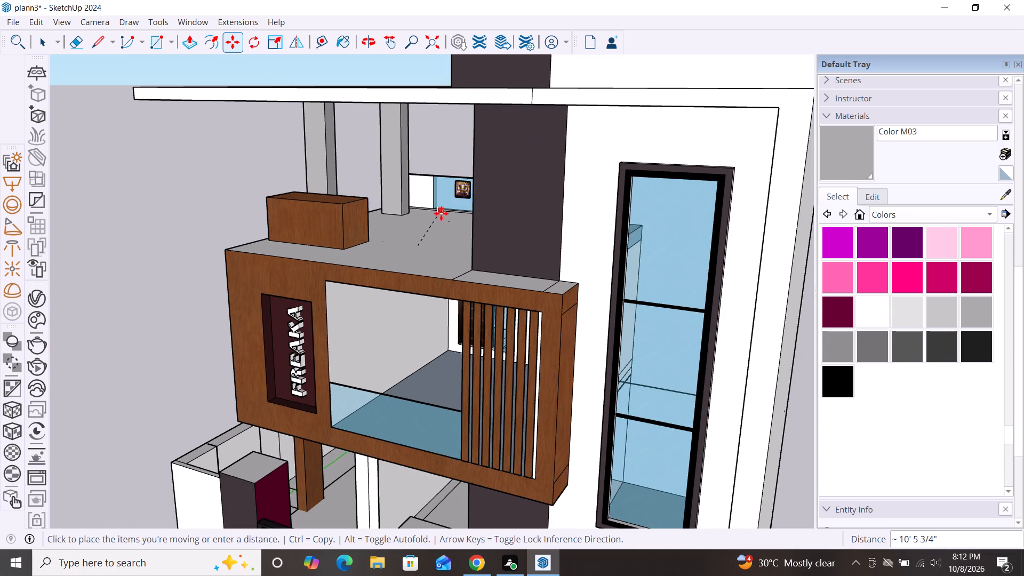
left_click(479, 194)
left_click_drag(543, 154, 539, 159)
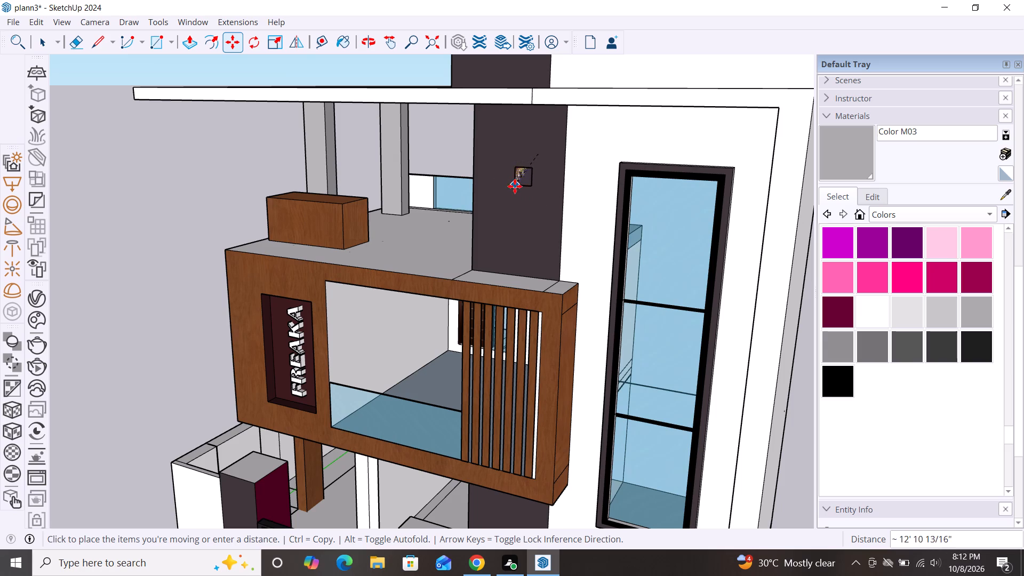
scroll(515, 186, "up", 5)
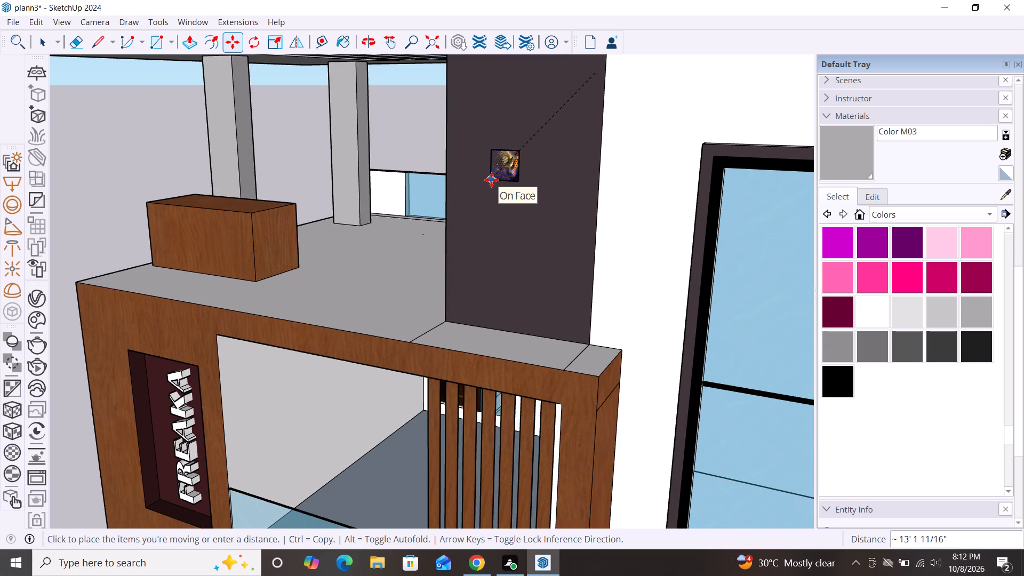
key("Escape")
Move the small Ganesha picture away from the dark column into the open space beside the house.
scroll(306, 224, "down", 6)
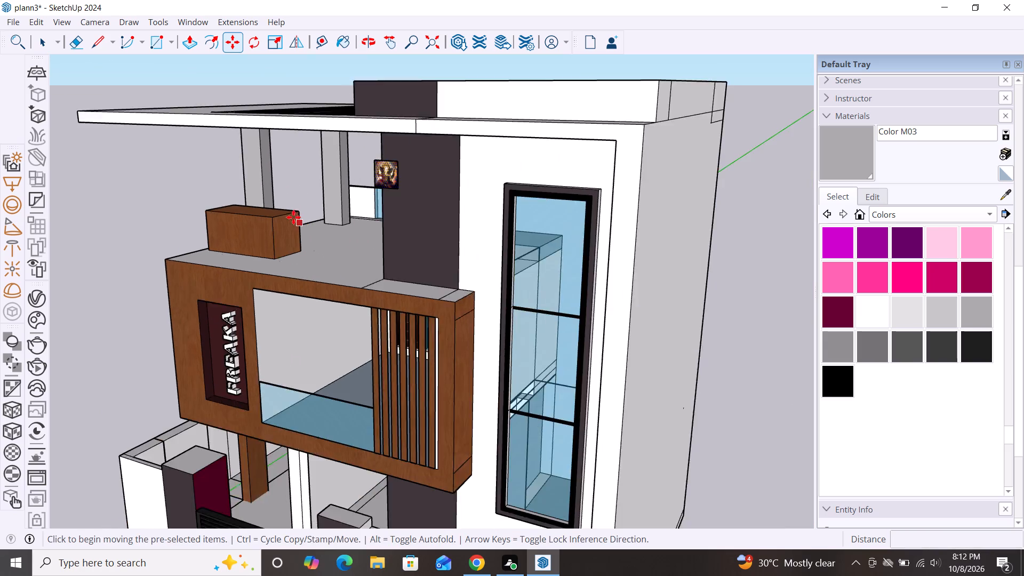
scroll(293, 217, "down", 2)
left_click(341, 201)
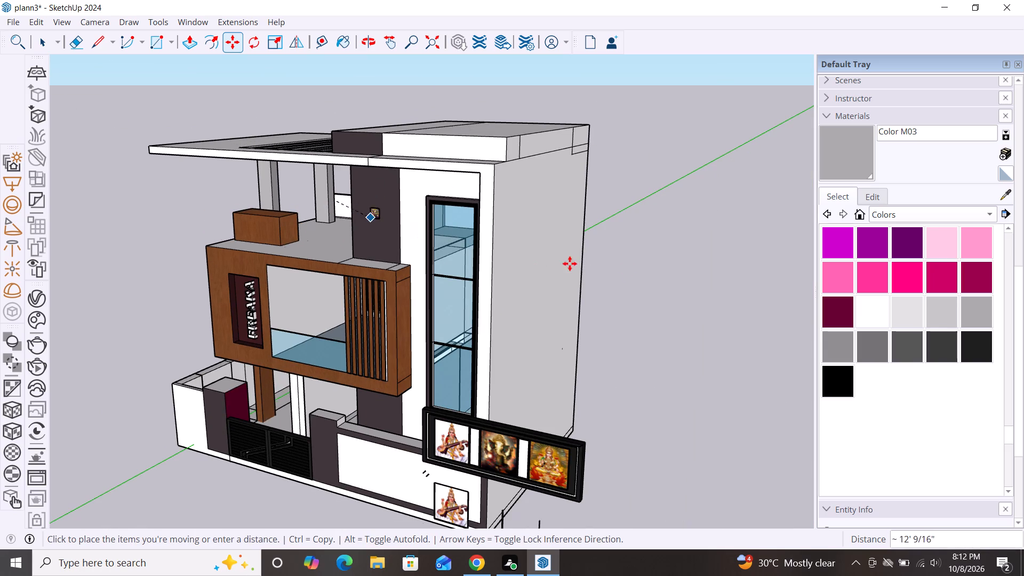
left_click(682, 289)
scroll(330, 245, "down", 3)
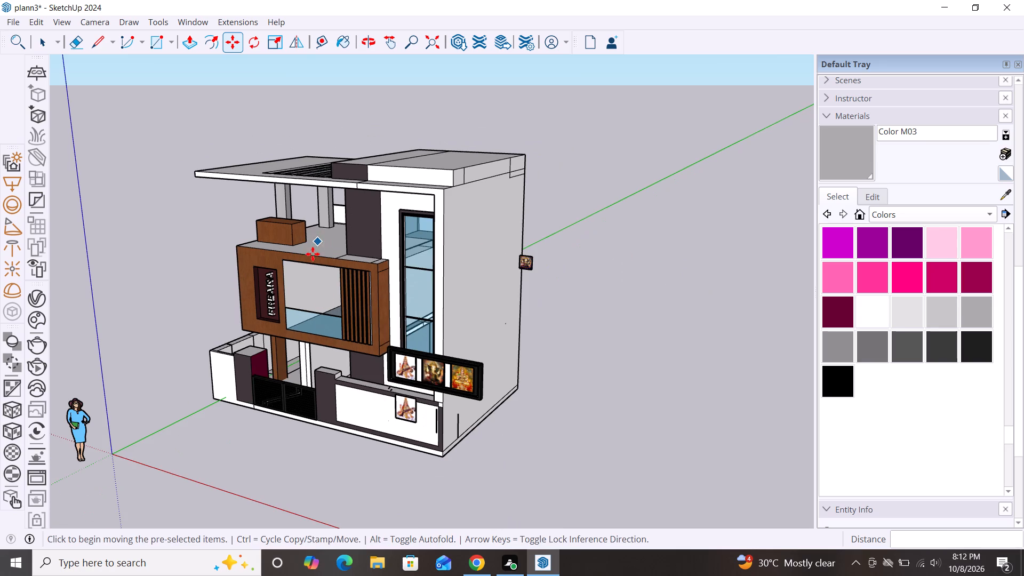
key("space")
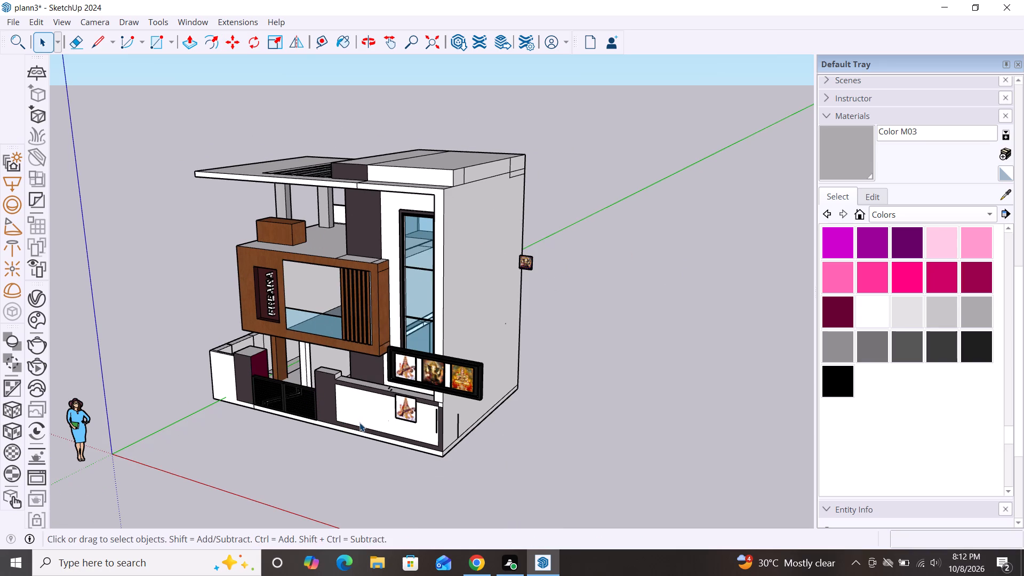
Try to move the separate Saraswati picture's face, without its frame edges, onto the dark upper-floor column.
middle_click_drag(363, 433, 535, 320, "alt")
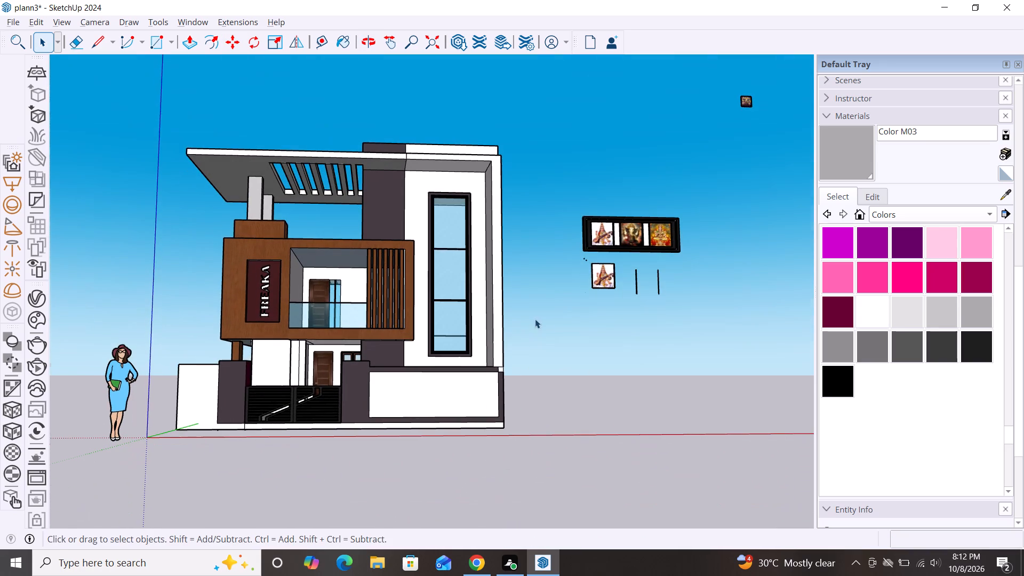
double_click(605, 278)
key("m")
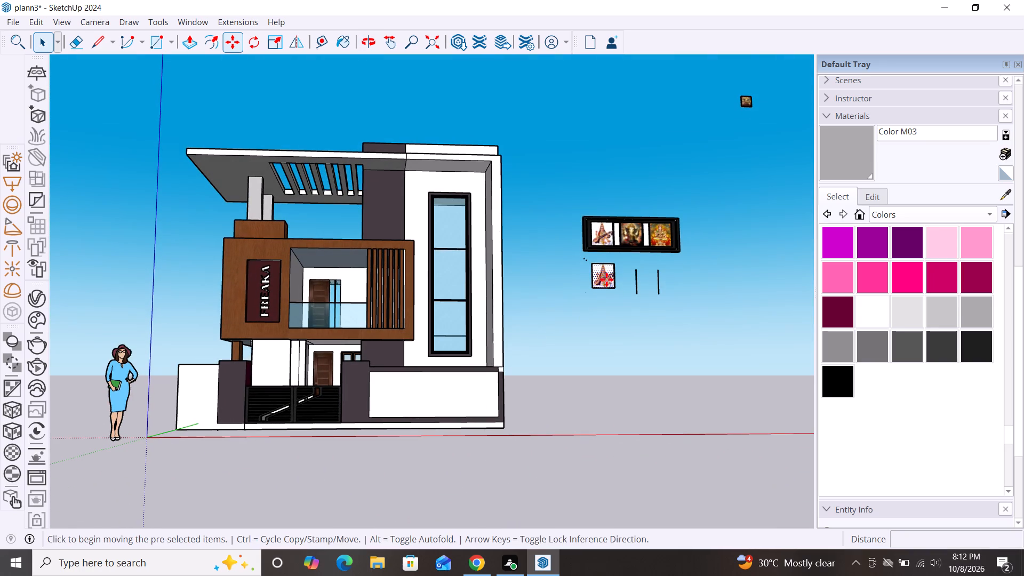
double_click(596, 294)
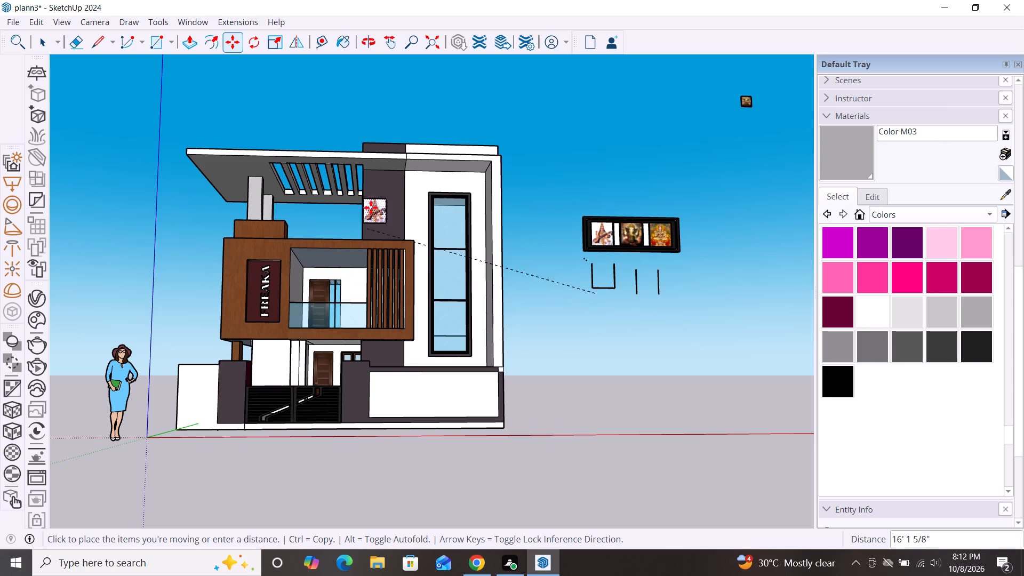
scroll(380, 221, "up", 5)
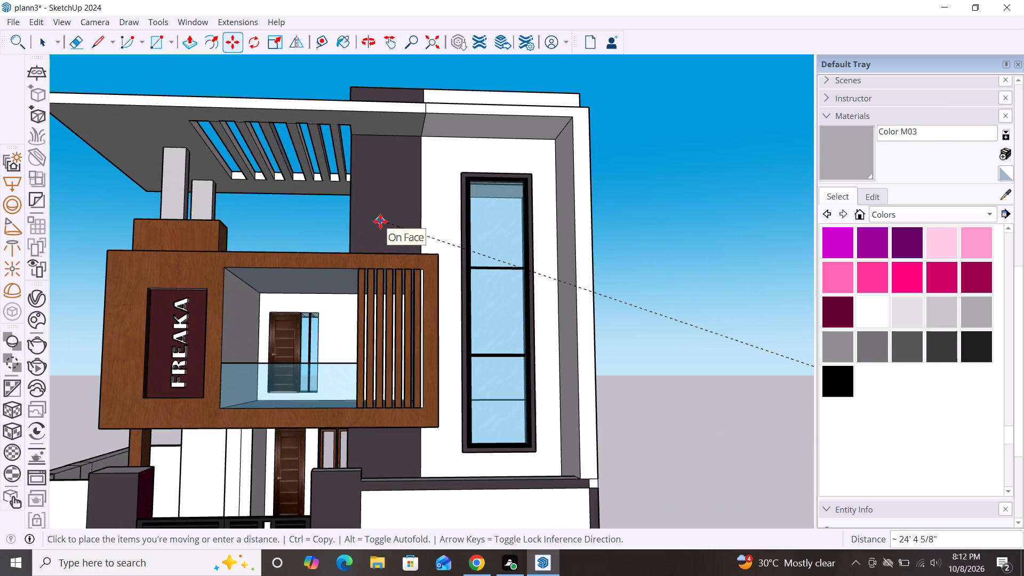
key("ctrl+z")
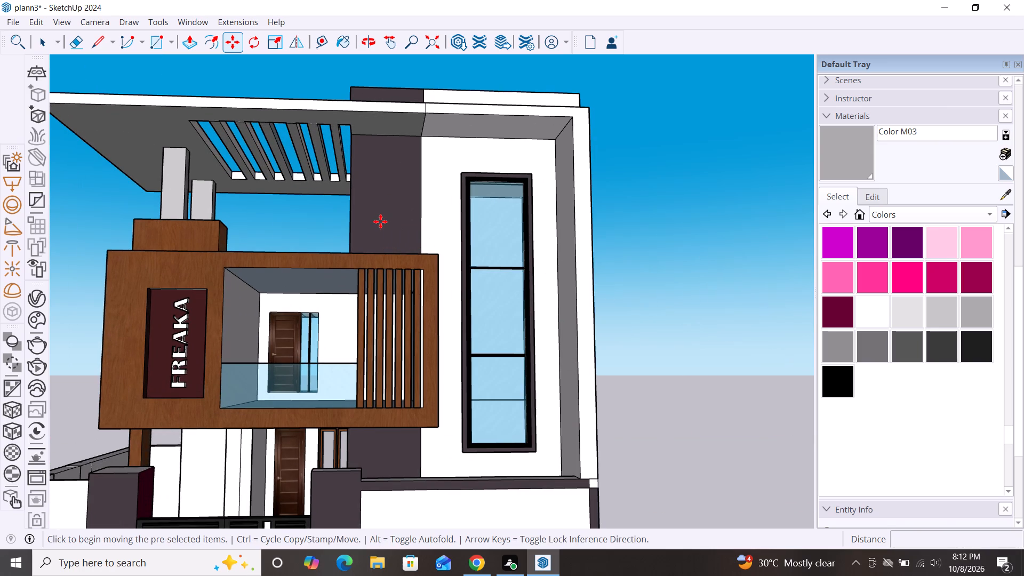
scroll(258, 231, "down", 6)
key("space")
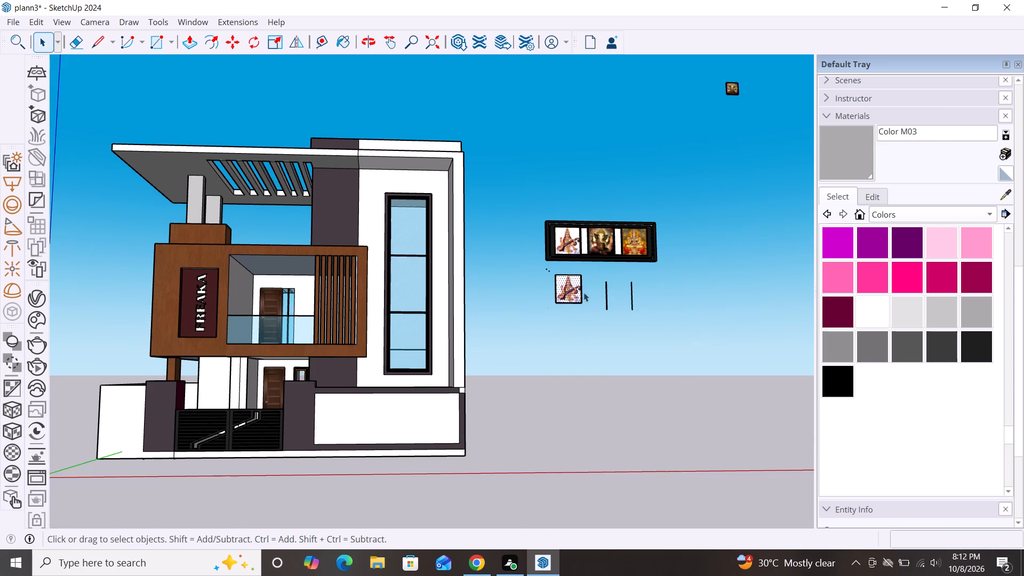
Move the whole separate Saraswati picture with its frame edges about 13' 7" over to the dark upper-floor column.
left_click_drag(591, 300, 509, 290)
left_click(509, 290)
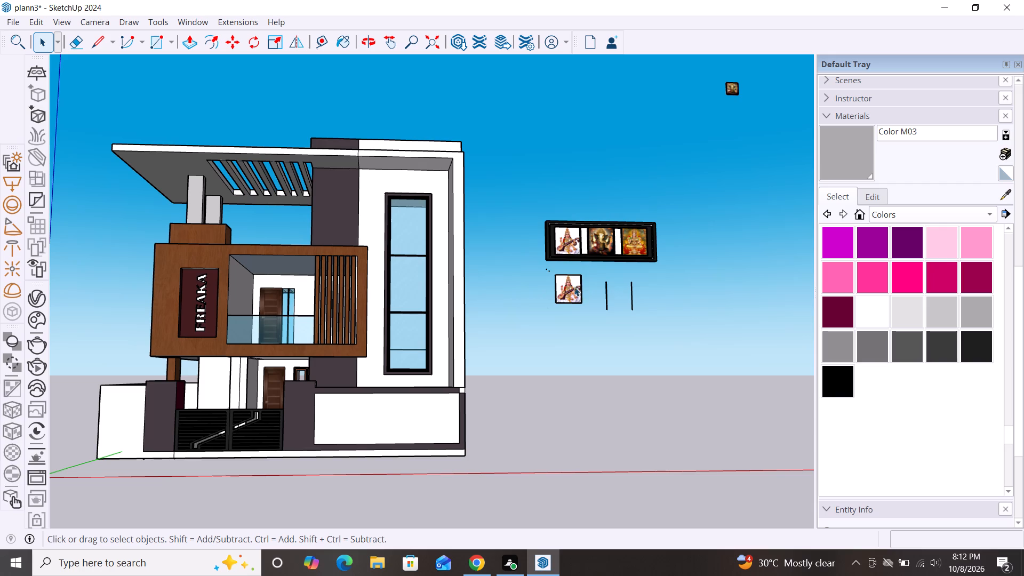
scroll(595, 281, "up", 7)
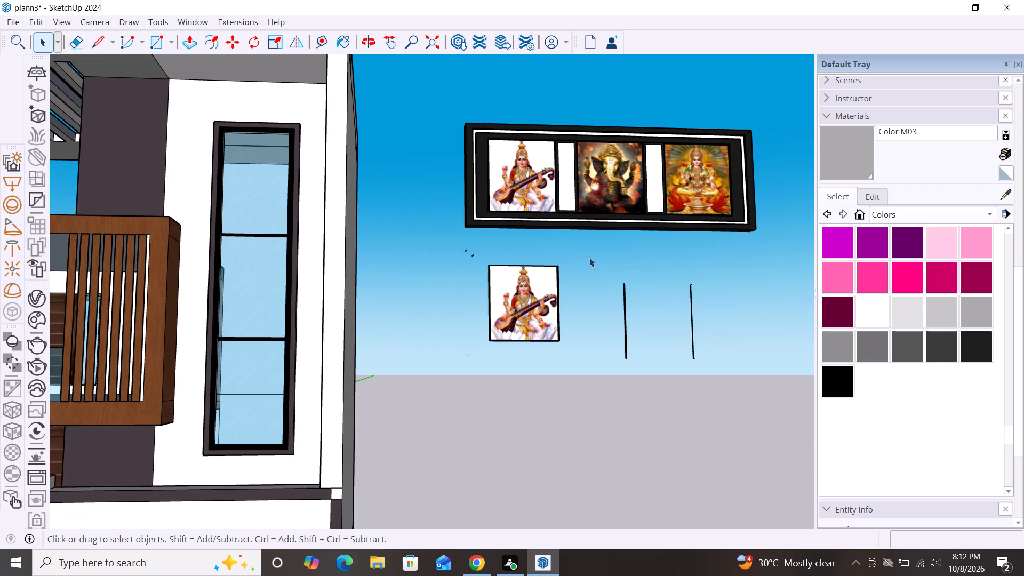
left_click_drag(589, 258, 462, 383)
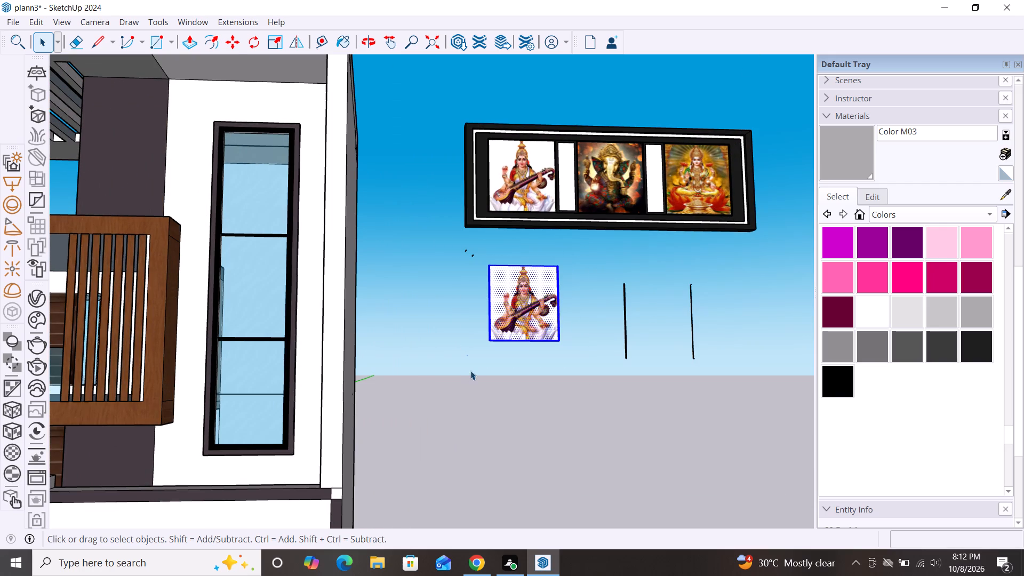
key("m")
left_click_drag(559, 339, 549, 344)
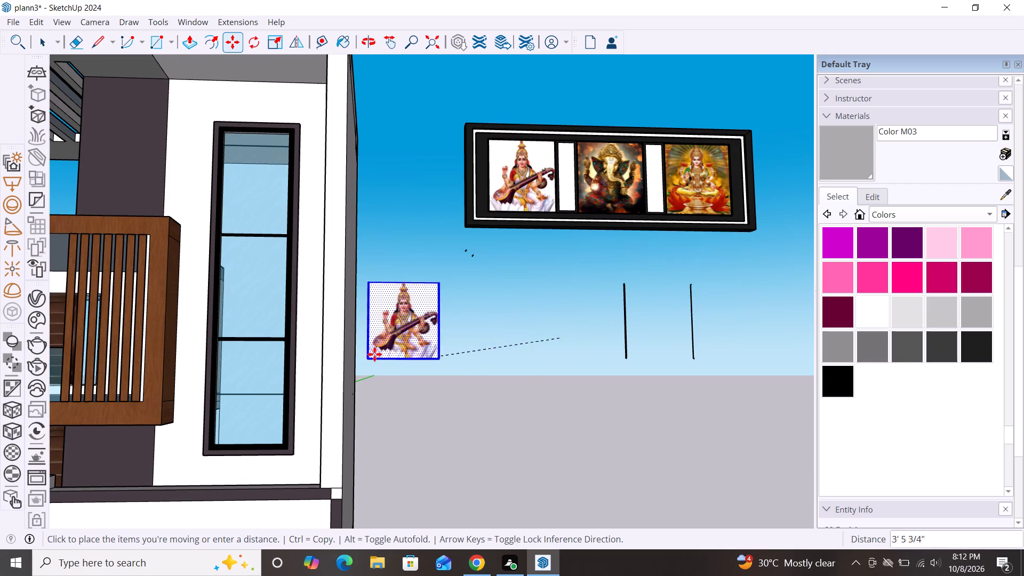
scroll(380, 282, "down", 3)
scroll(582, 290, "down", 6)
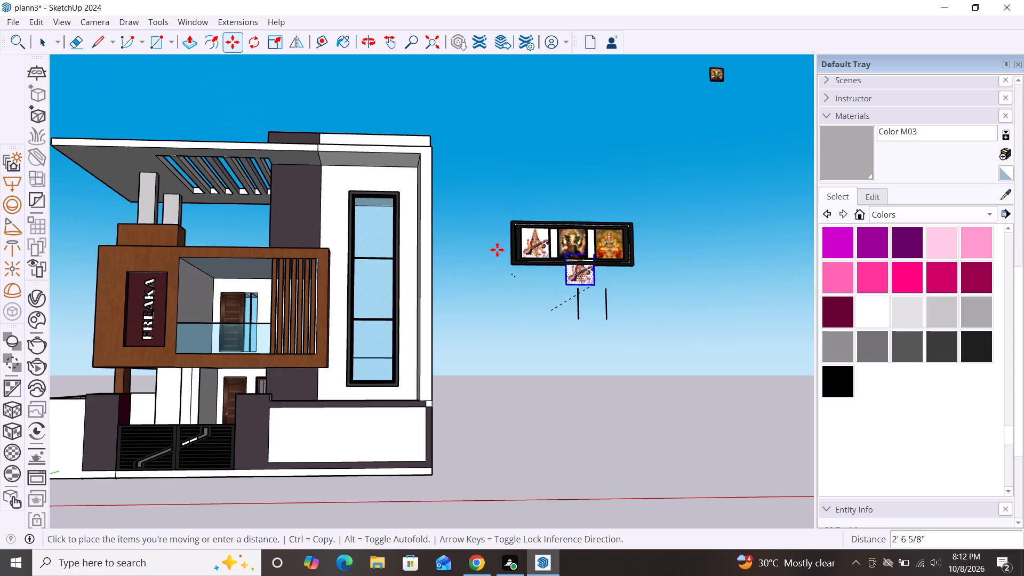
scroll(305, 223, "up", 5)
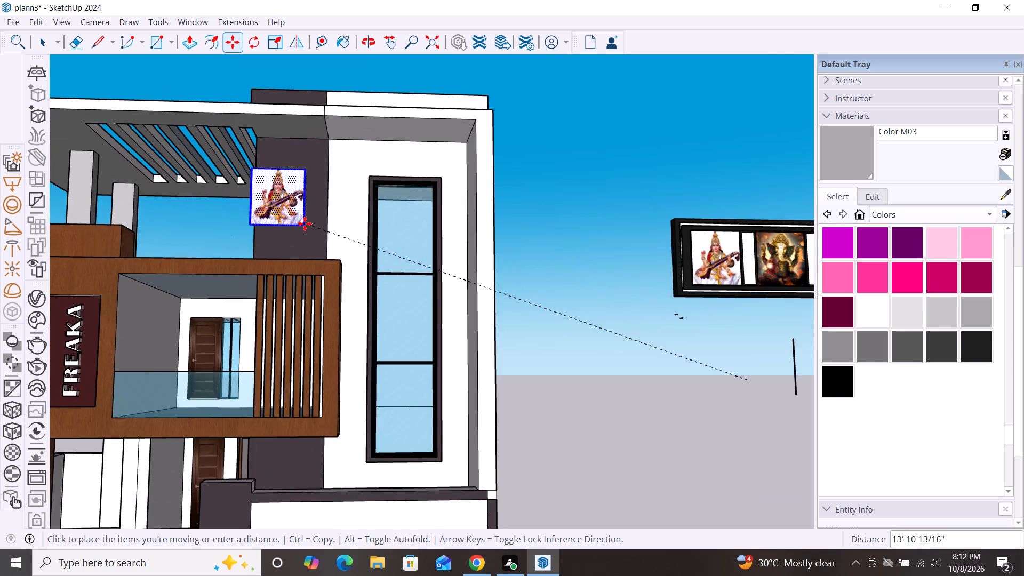
scroll(305, 223, "up", 4)
left_click(322, 223)
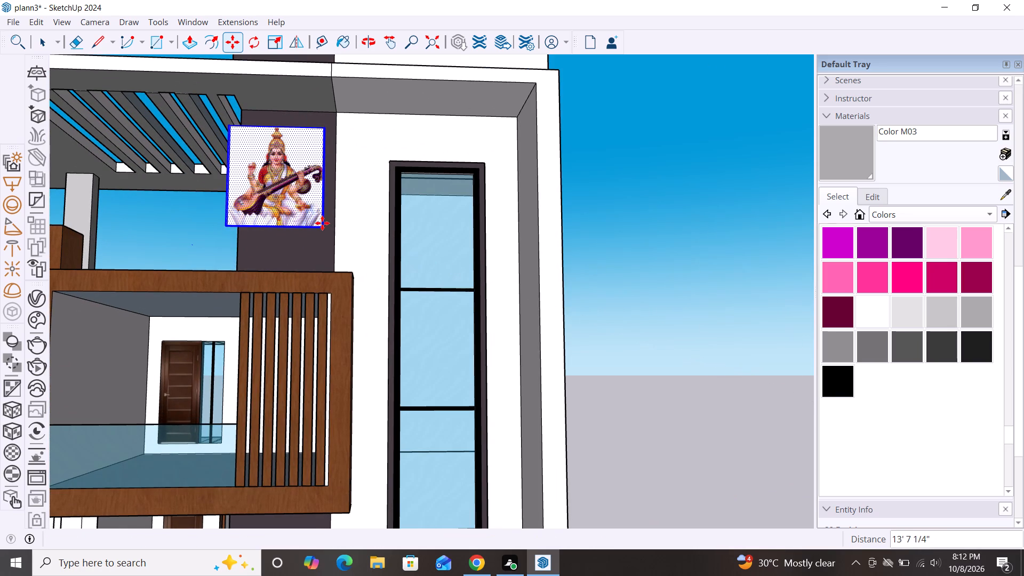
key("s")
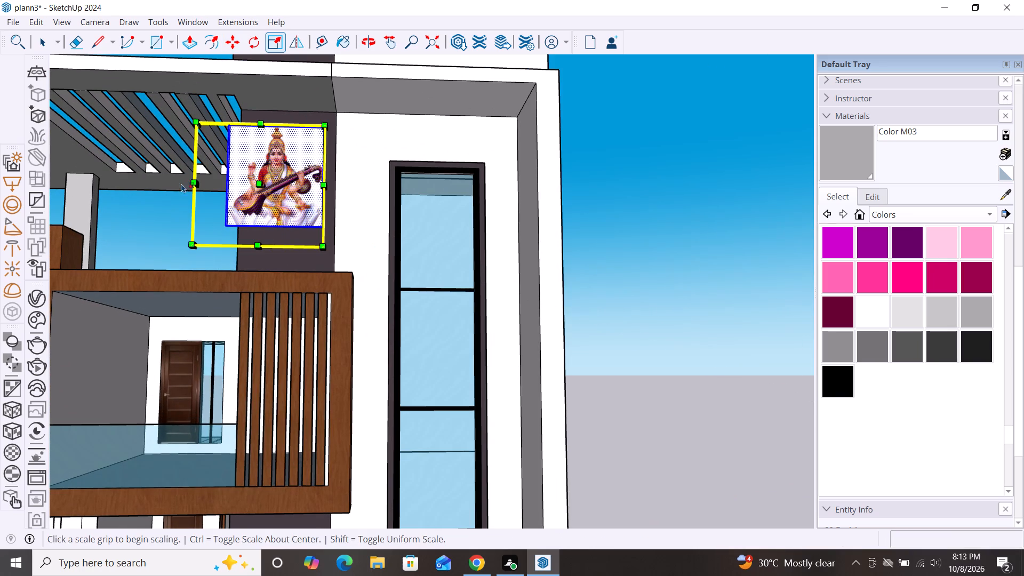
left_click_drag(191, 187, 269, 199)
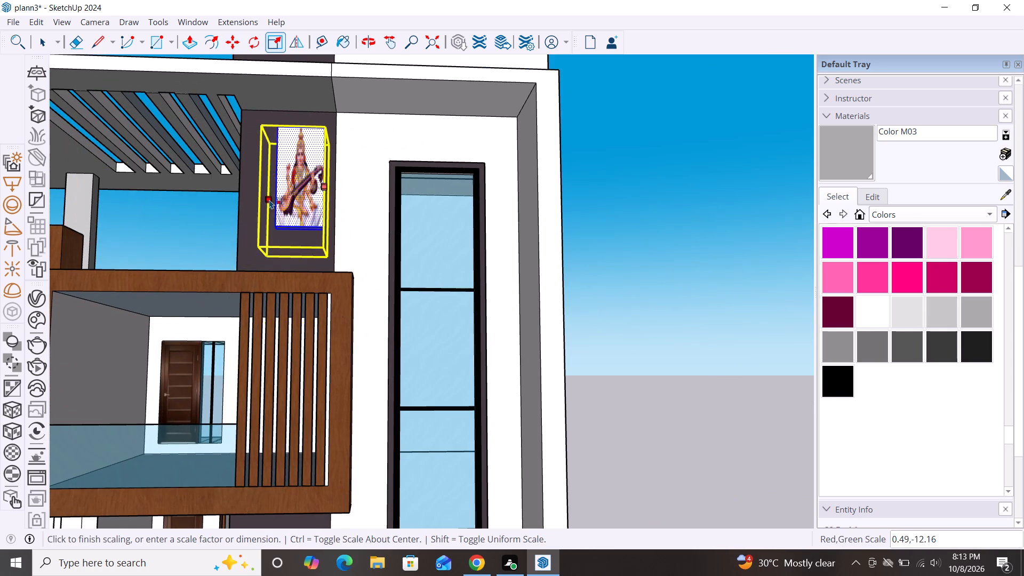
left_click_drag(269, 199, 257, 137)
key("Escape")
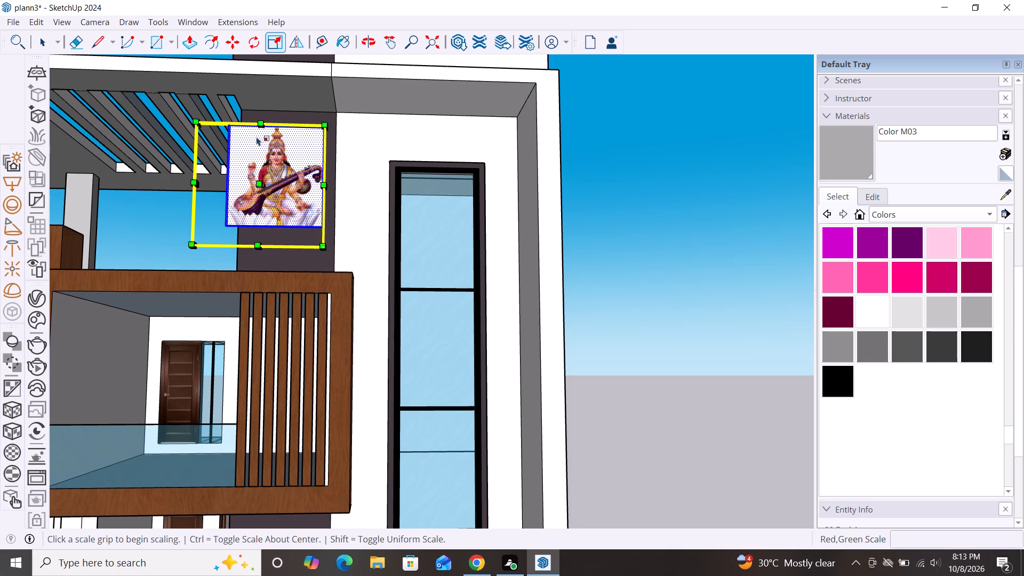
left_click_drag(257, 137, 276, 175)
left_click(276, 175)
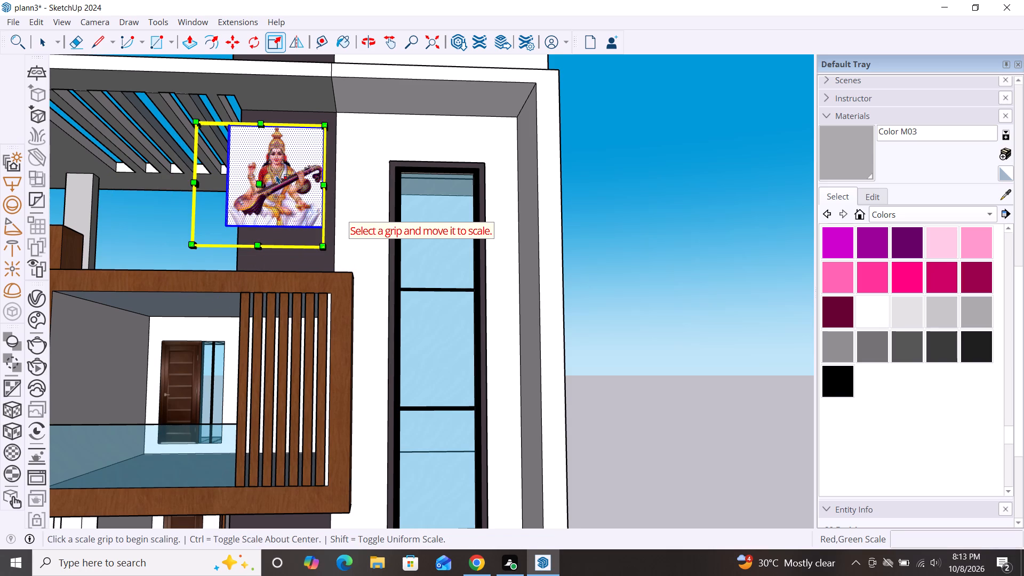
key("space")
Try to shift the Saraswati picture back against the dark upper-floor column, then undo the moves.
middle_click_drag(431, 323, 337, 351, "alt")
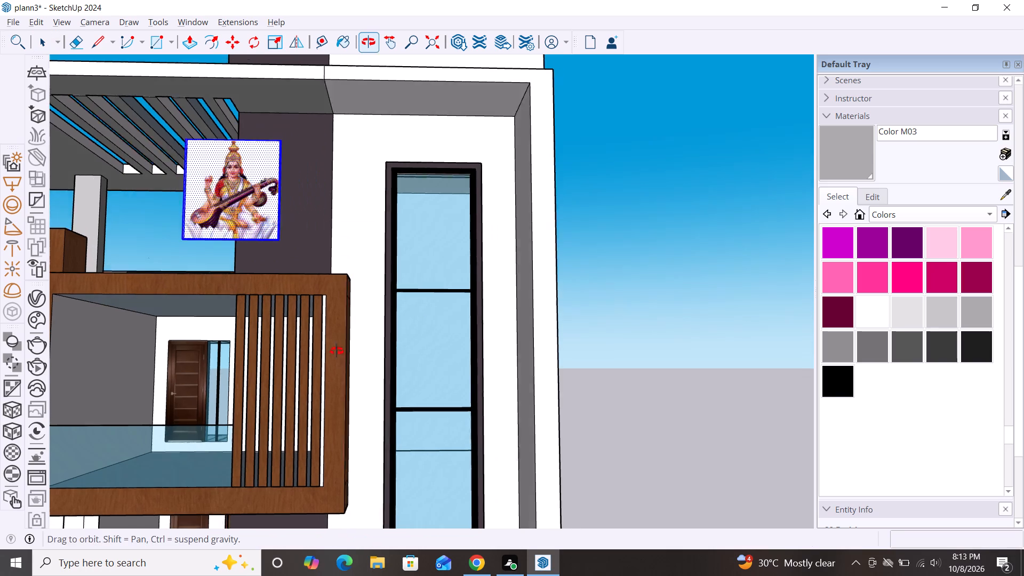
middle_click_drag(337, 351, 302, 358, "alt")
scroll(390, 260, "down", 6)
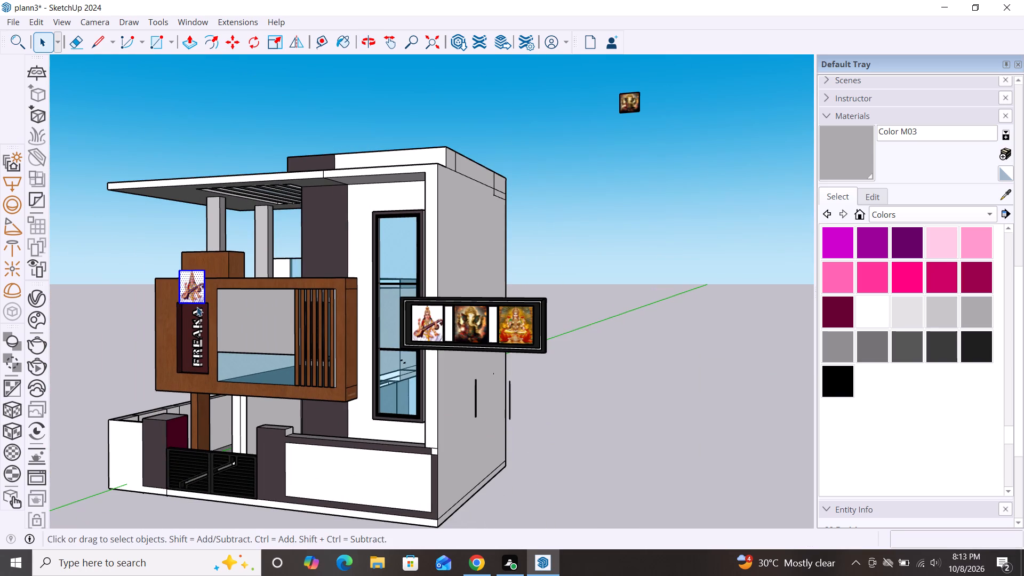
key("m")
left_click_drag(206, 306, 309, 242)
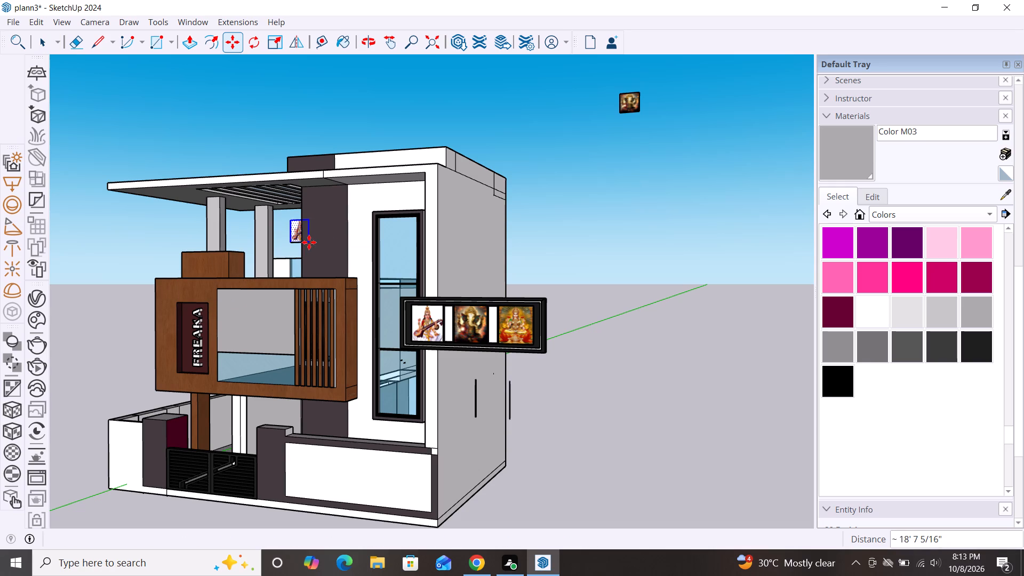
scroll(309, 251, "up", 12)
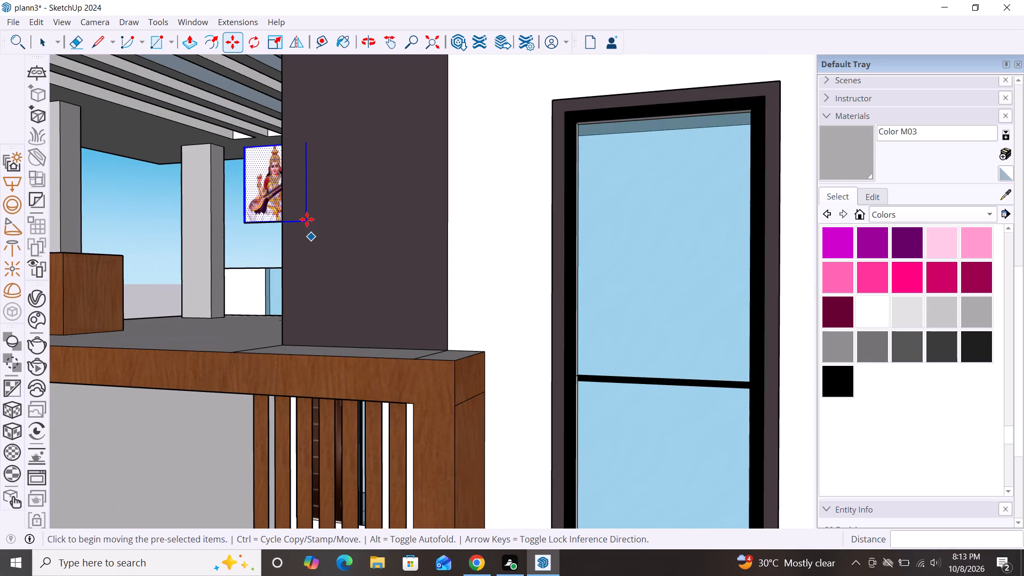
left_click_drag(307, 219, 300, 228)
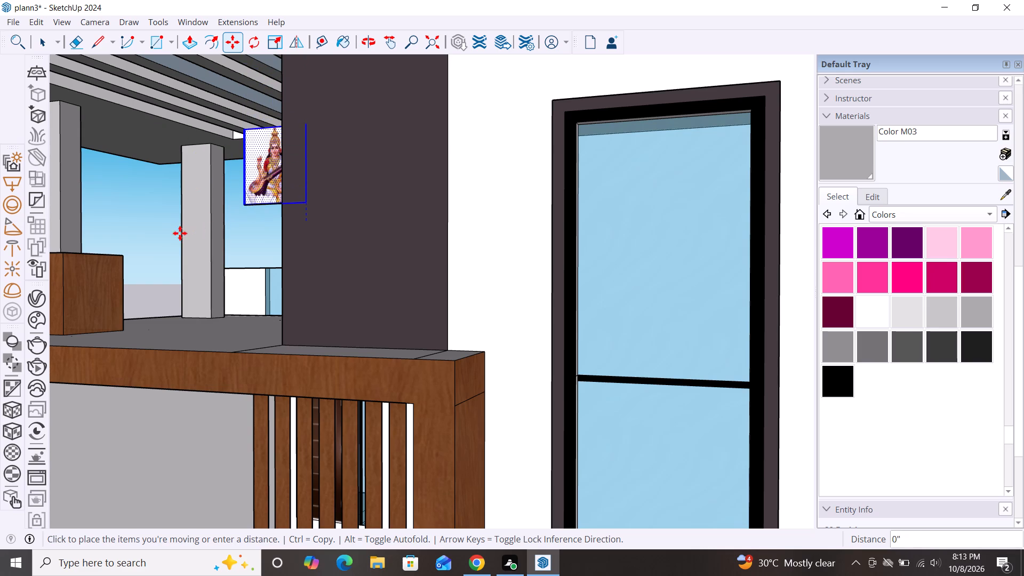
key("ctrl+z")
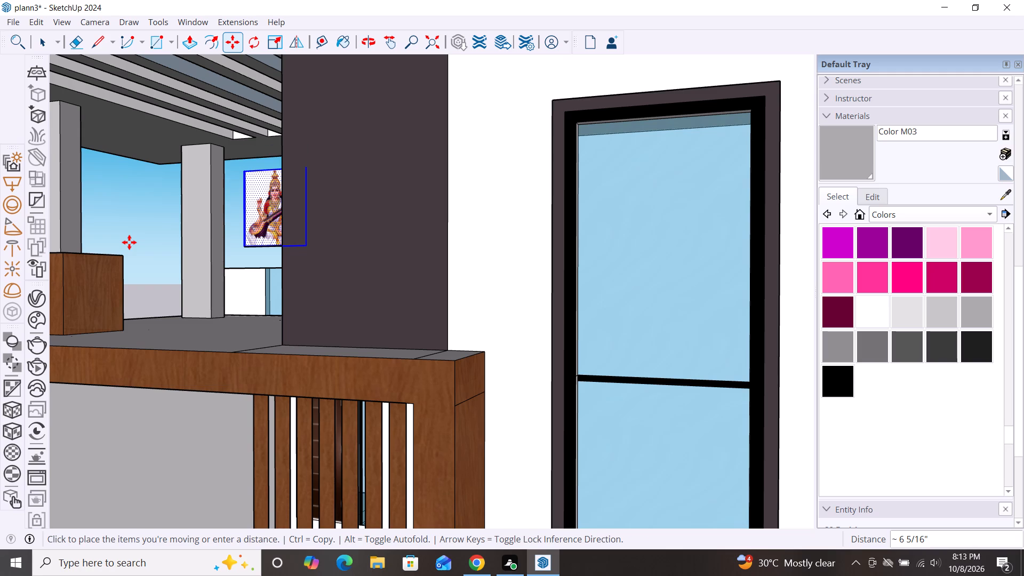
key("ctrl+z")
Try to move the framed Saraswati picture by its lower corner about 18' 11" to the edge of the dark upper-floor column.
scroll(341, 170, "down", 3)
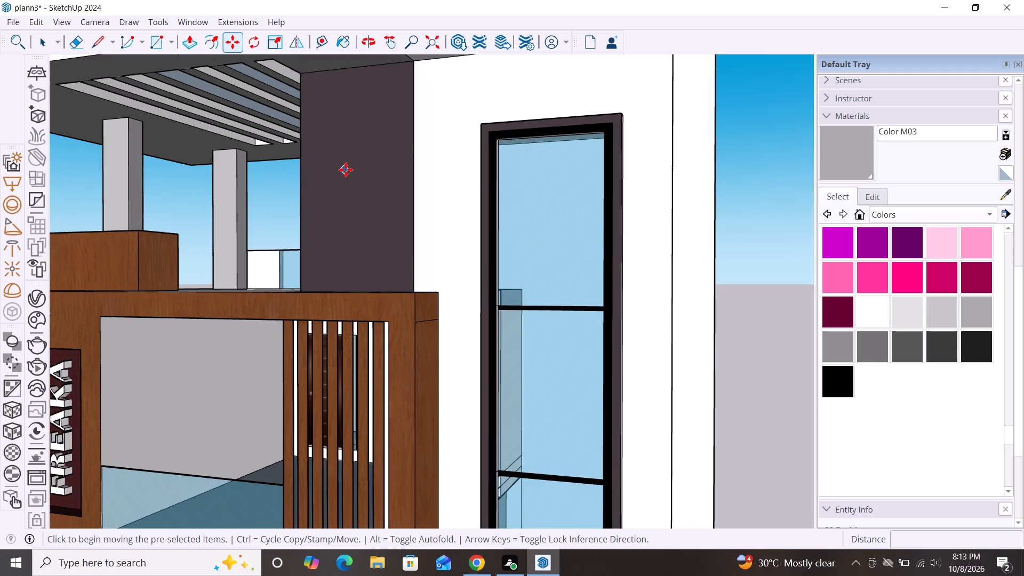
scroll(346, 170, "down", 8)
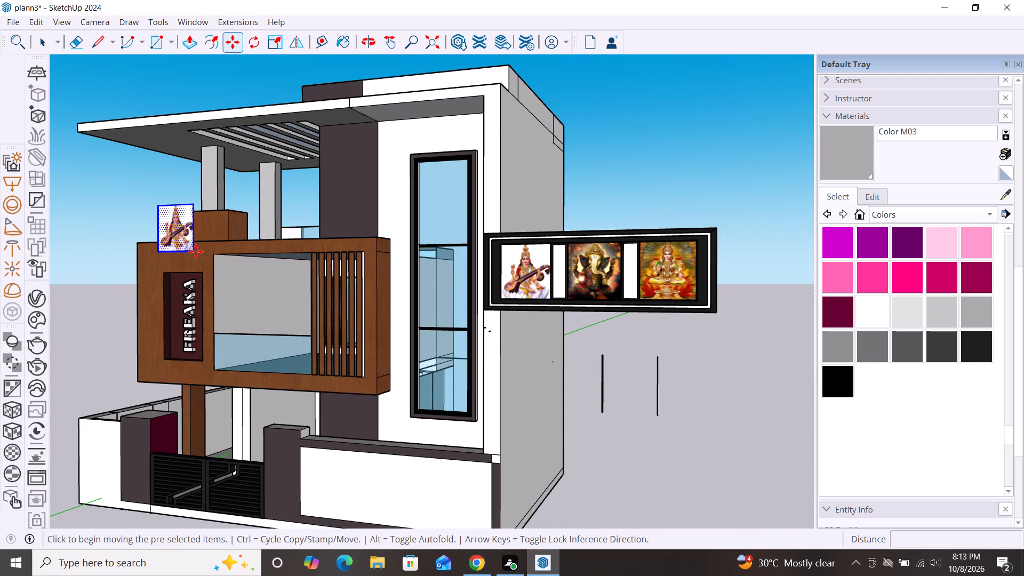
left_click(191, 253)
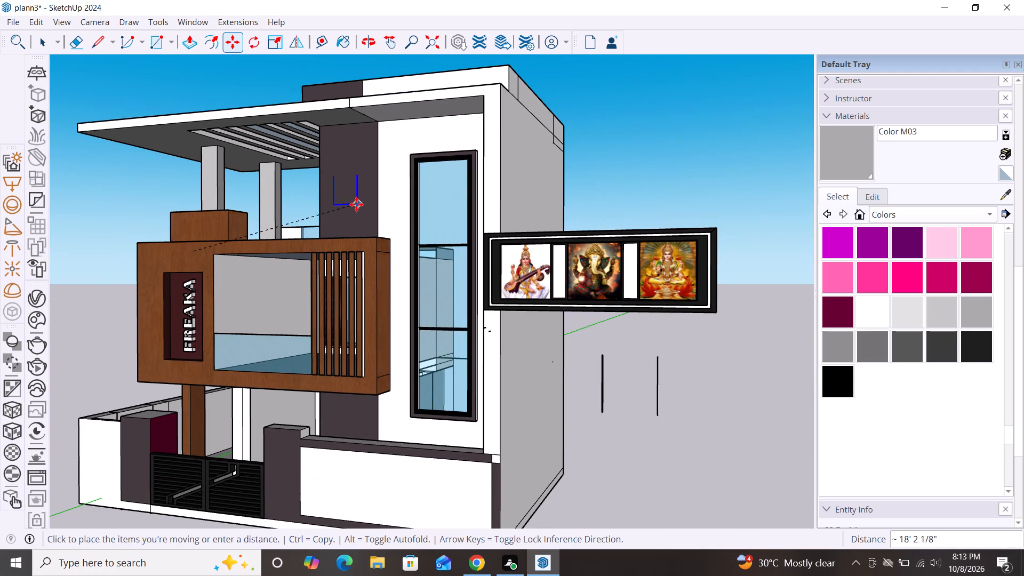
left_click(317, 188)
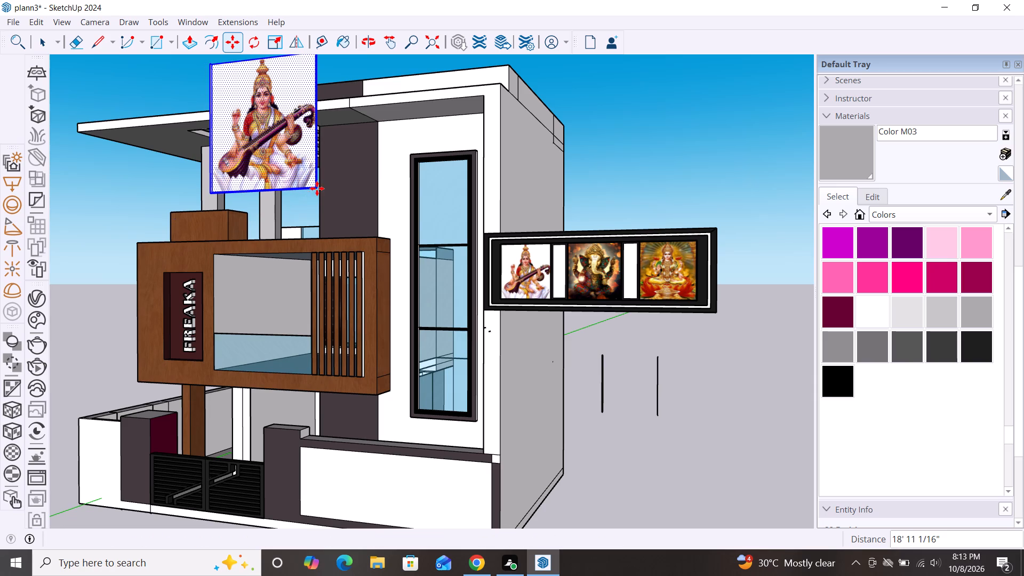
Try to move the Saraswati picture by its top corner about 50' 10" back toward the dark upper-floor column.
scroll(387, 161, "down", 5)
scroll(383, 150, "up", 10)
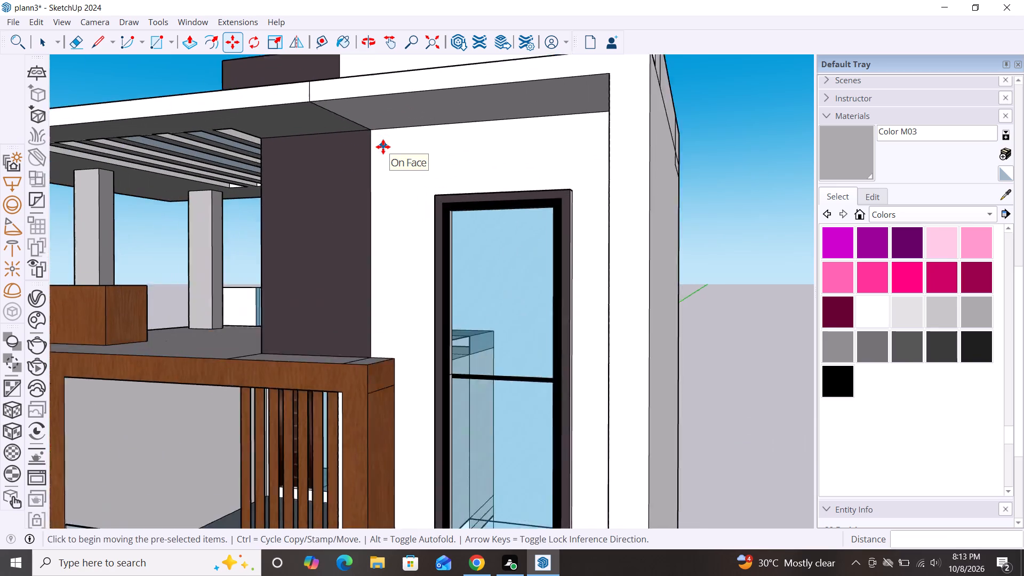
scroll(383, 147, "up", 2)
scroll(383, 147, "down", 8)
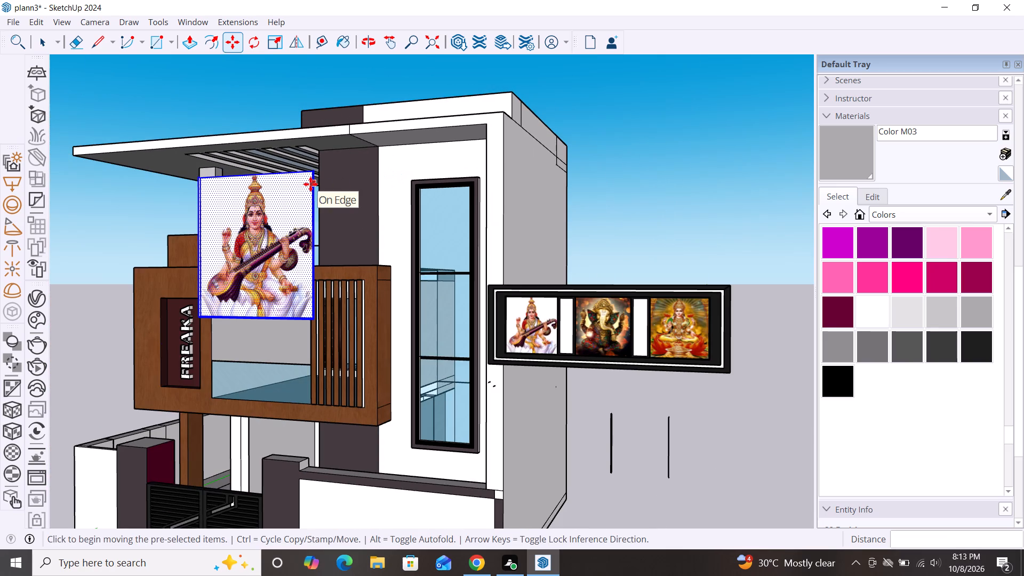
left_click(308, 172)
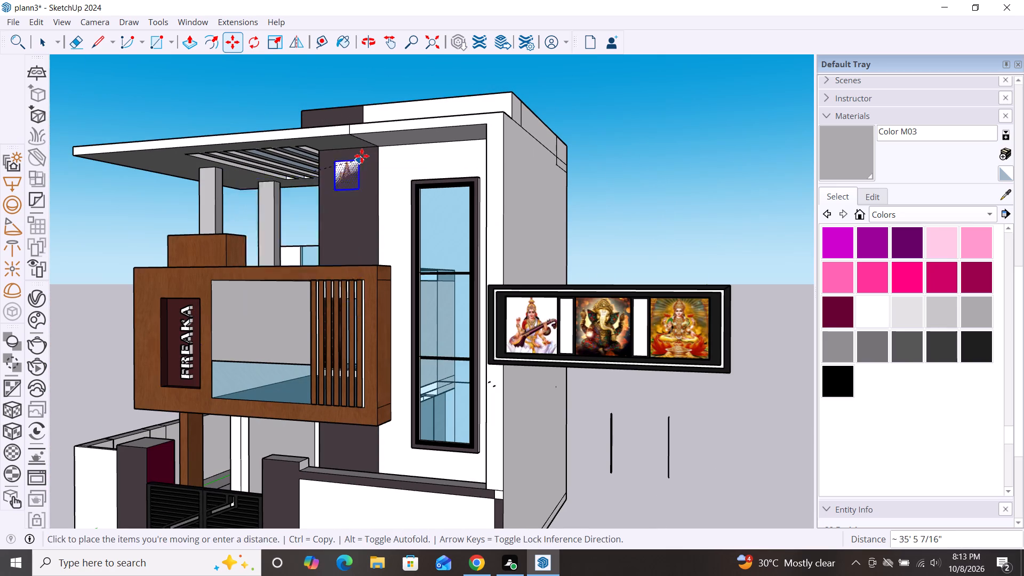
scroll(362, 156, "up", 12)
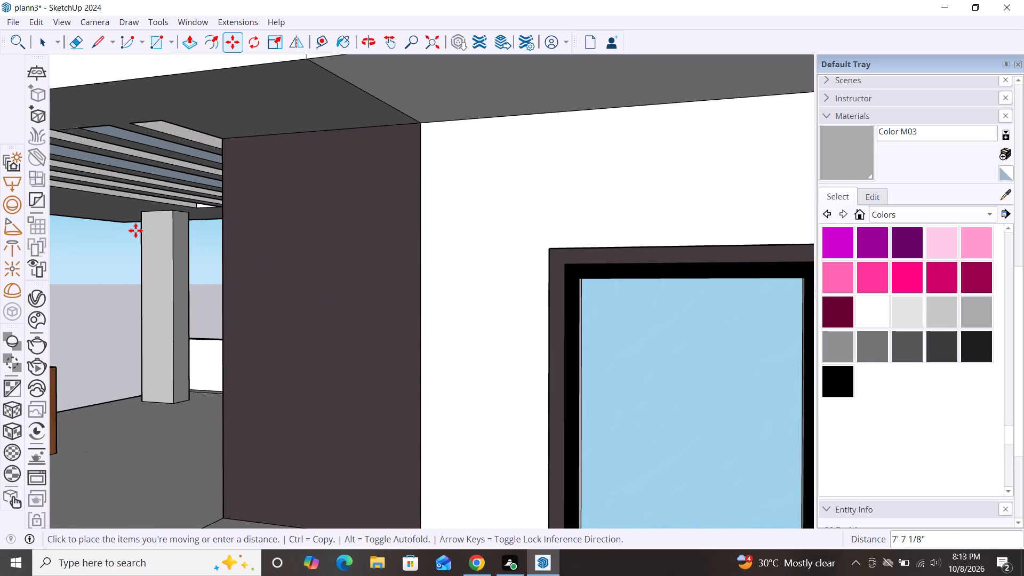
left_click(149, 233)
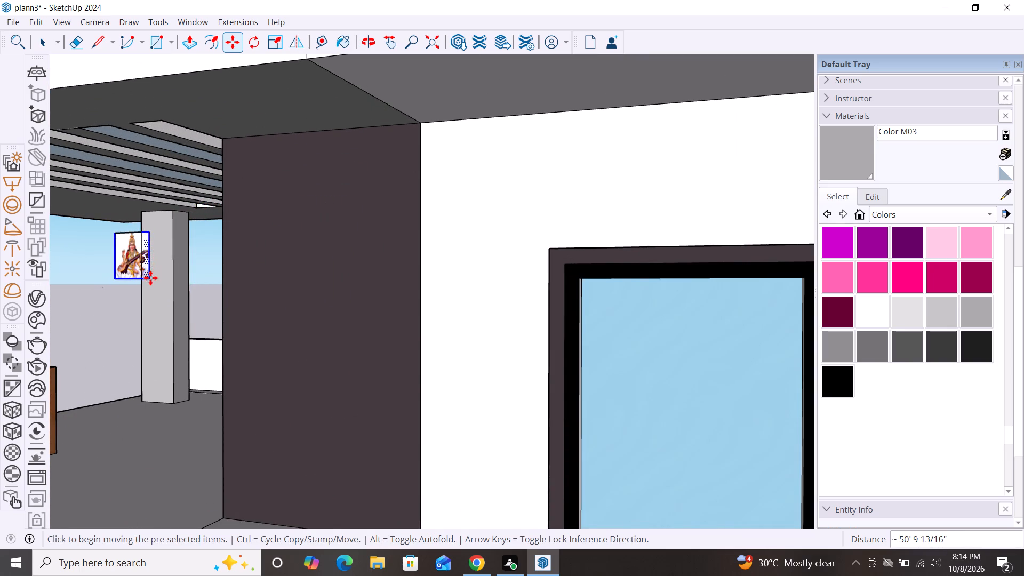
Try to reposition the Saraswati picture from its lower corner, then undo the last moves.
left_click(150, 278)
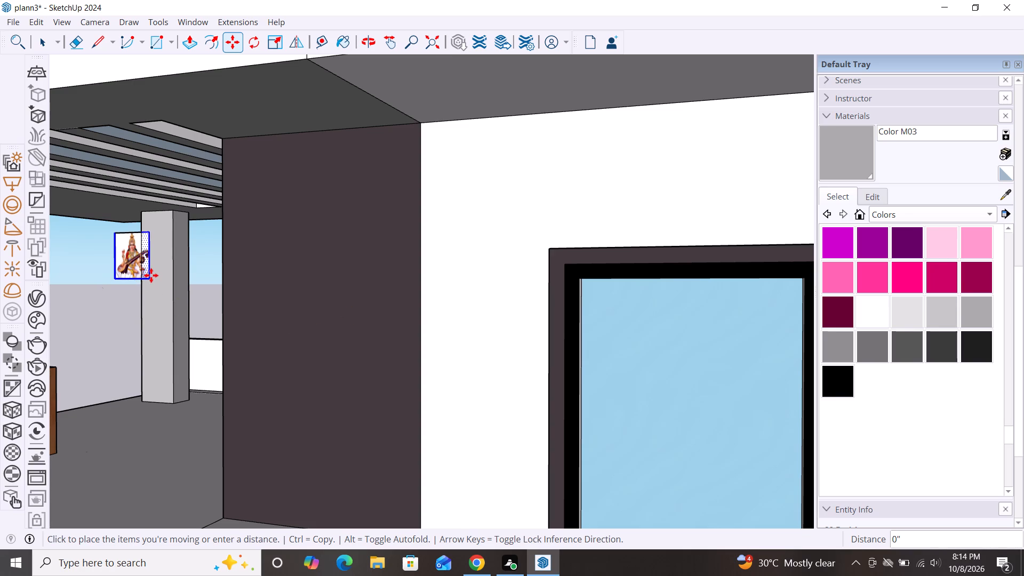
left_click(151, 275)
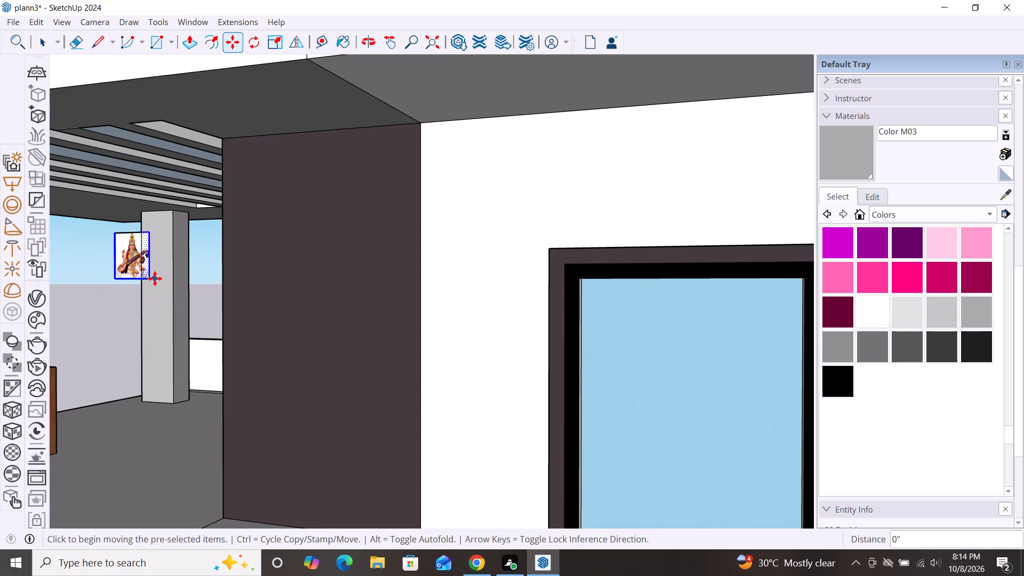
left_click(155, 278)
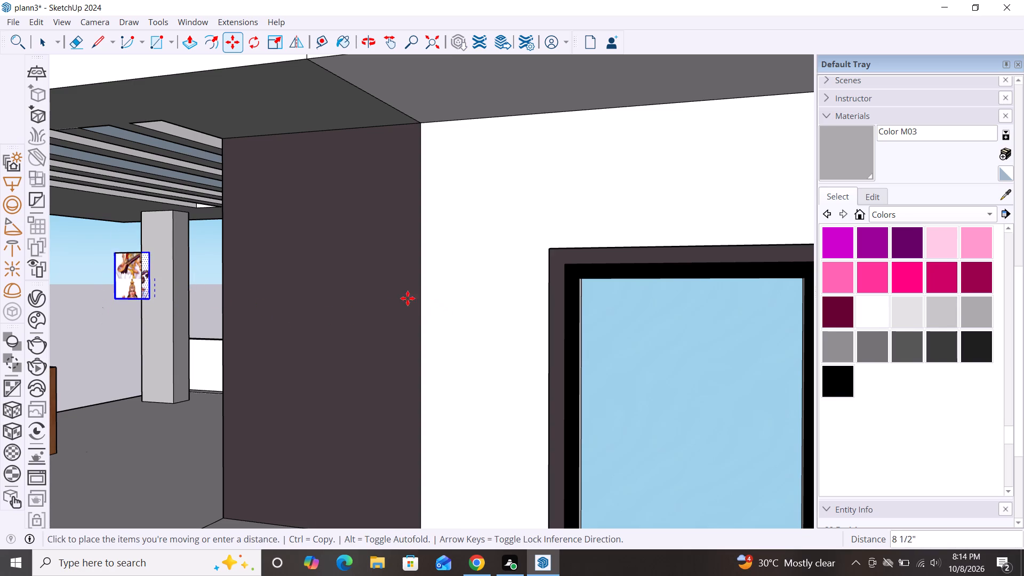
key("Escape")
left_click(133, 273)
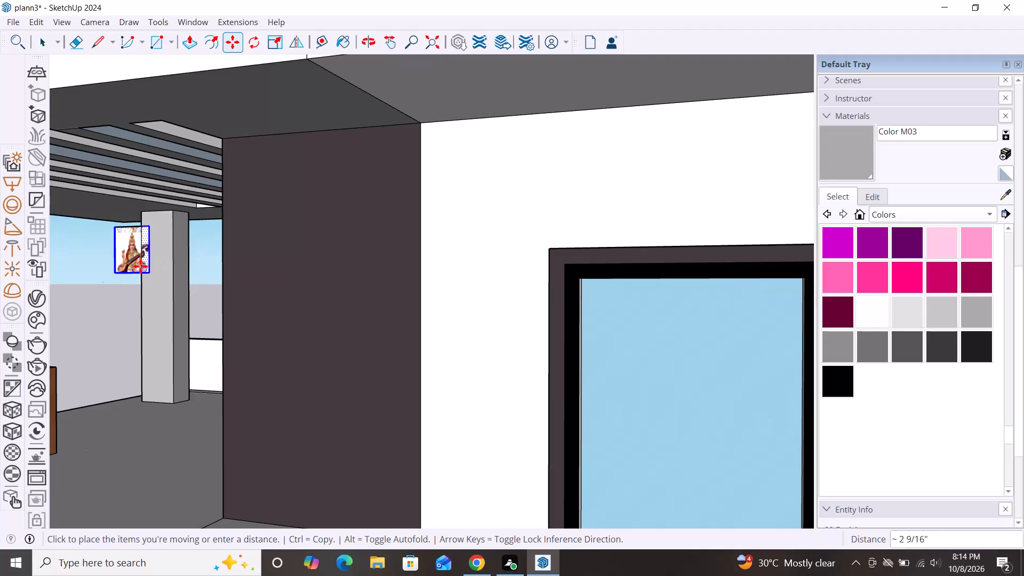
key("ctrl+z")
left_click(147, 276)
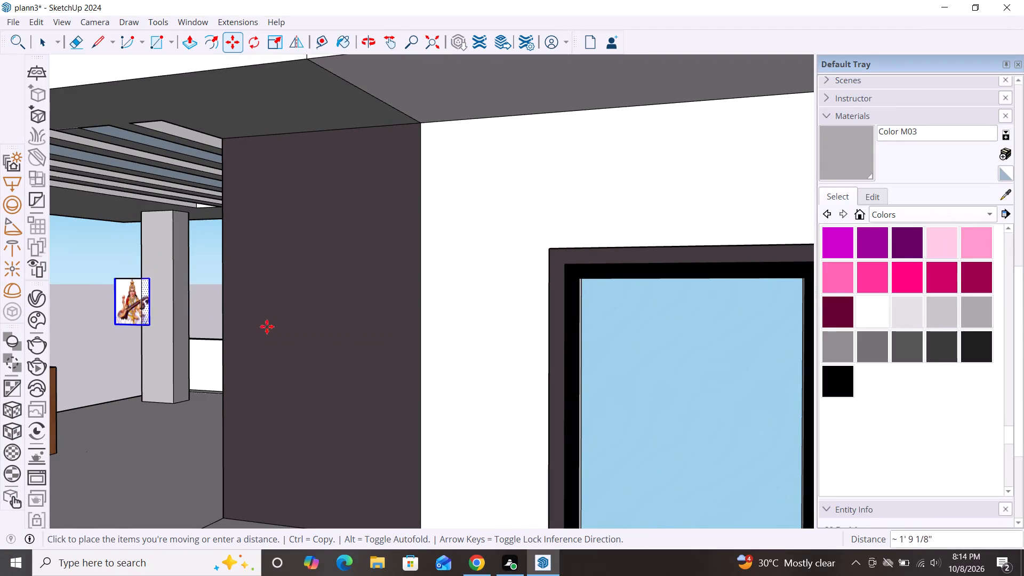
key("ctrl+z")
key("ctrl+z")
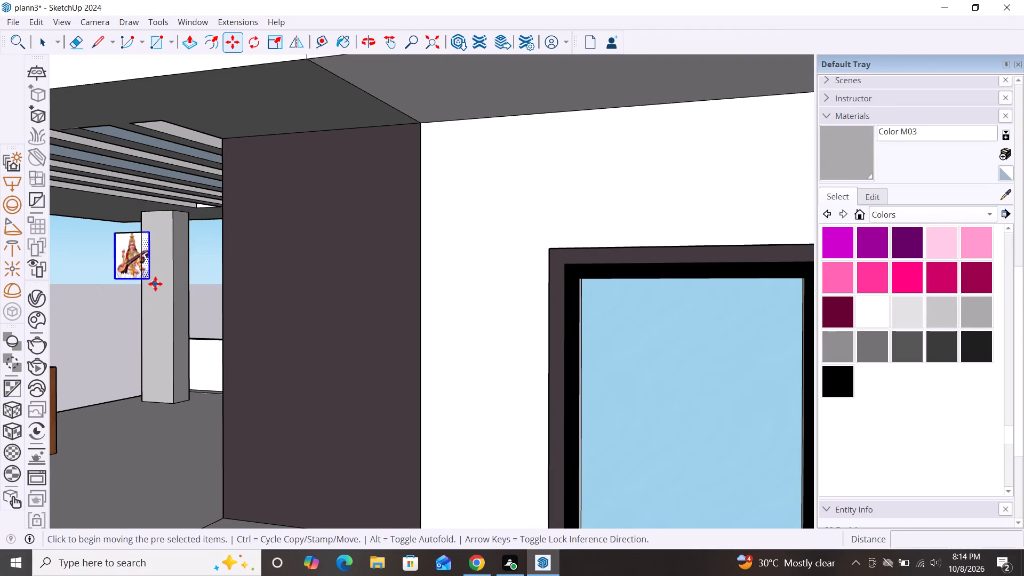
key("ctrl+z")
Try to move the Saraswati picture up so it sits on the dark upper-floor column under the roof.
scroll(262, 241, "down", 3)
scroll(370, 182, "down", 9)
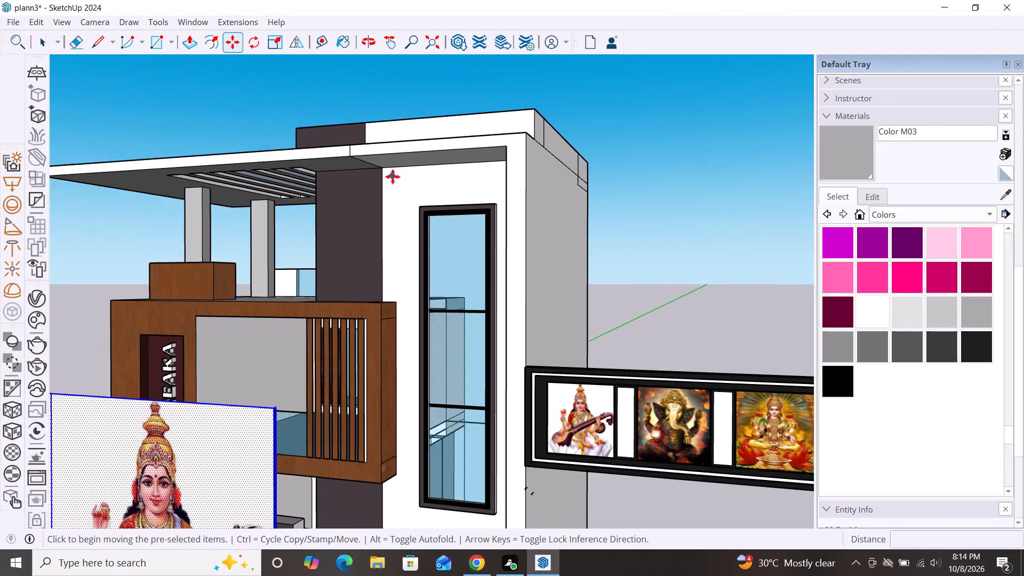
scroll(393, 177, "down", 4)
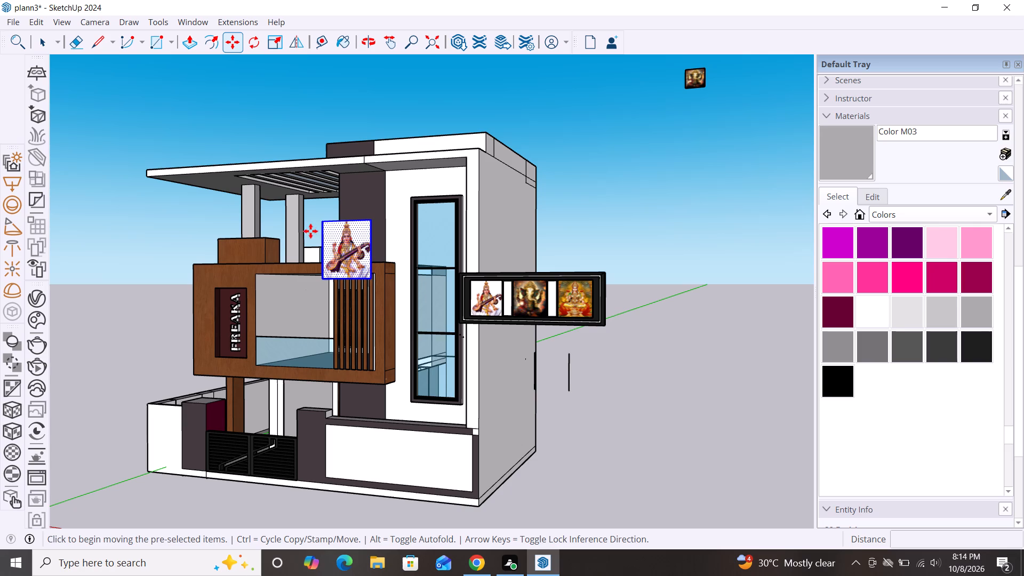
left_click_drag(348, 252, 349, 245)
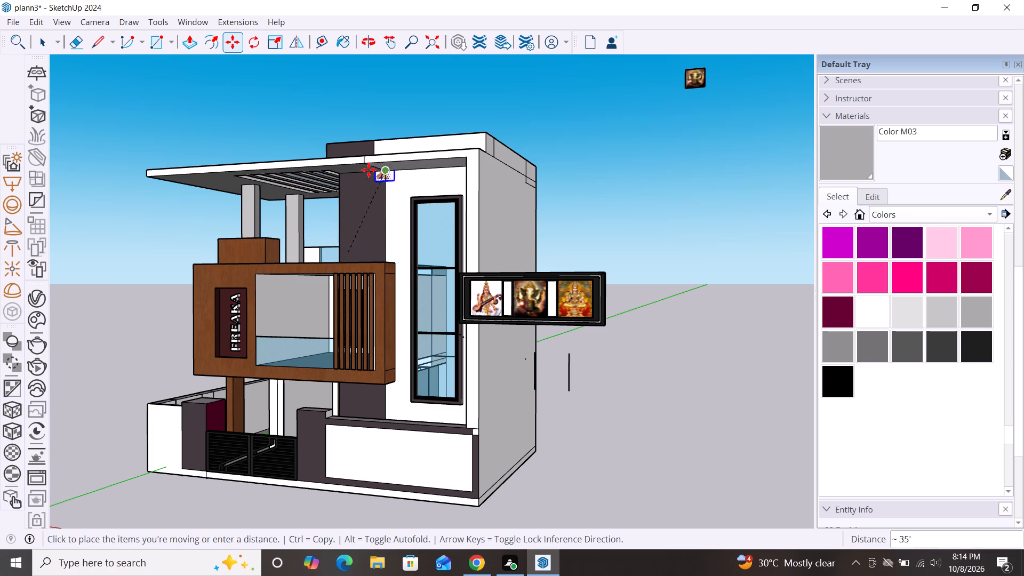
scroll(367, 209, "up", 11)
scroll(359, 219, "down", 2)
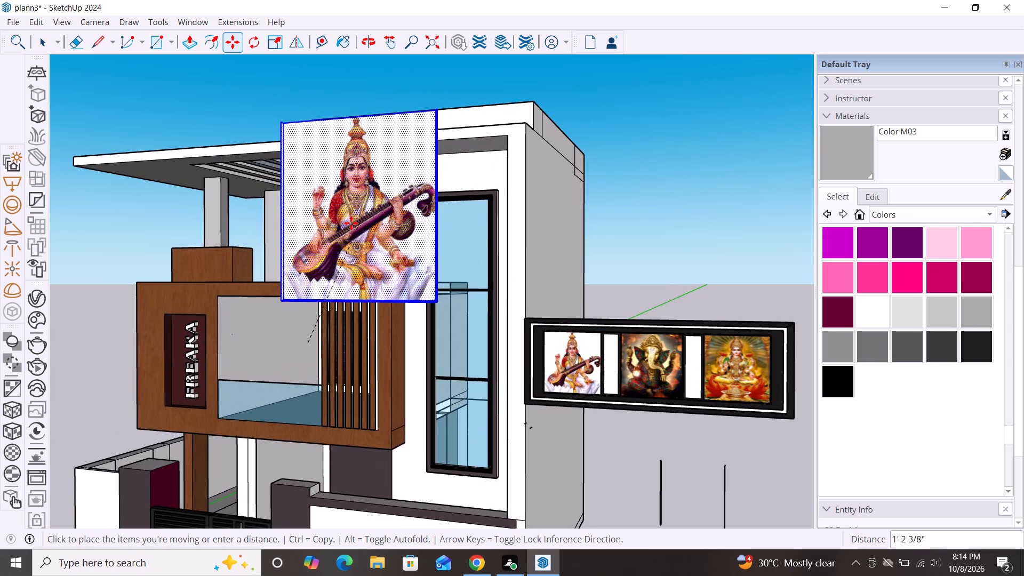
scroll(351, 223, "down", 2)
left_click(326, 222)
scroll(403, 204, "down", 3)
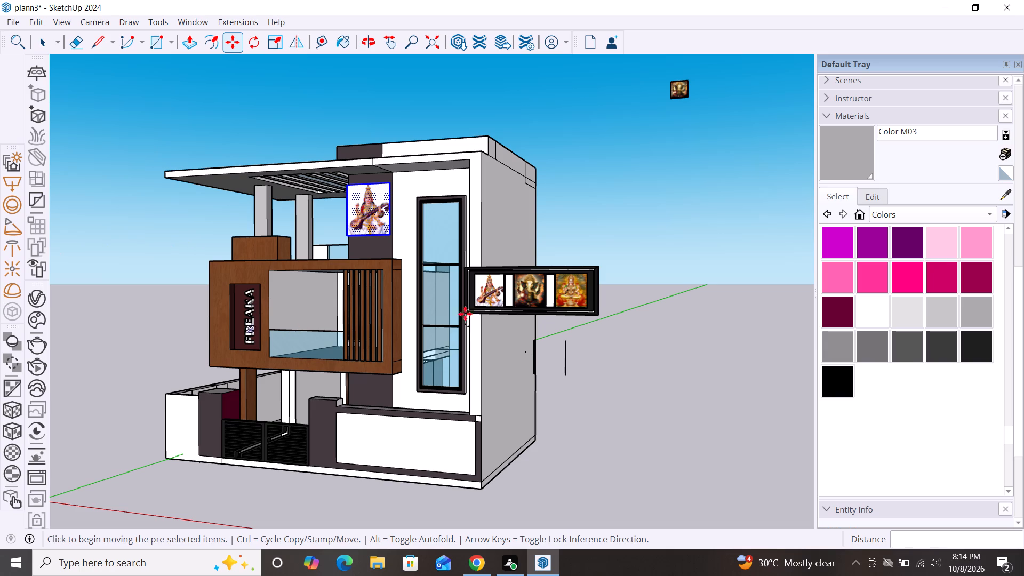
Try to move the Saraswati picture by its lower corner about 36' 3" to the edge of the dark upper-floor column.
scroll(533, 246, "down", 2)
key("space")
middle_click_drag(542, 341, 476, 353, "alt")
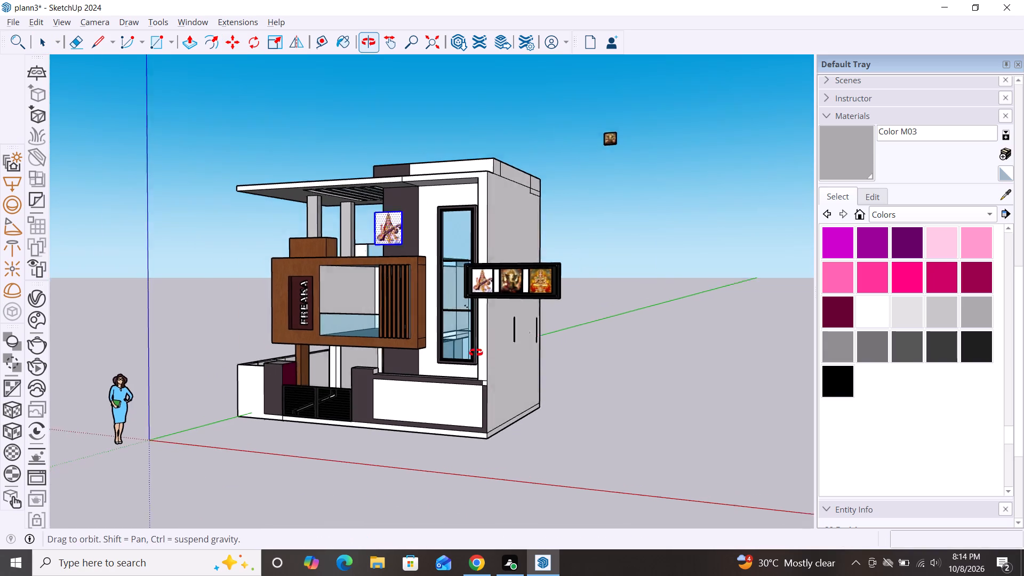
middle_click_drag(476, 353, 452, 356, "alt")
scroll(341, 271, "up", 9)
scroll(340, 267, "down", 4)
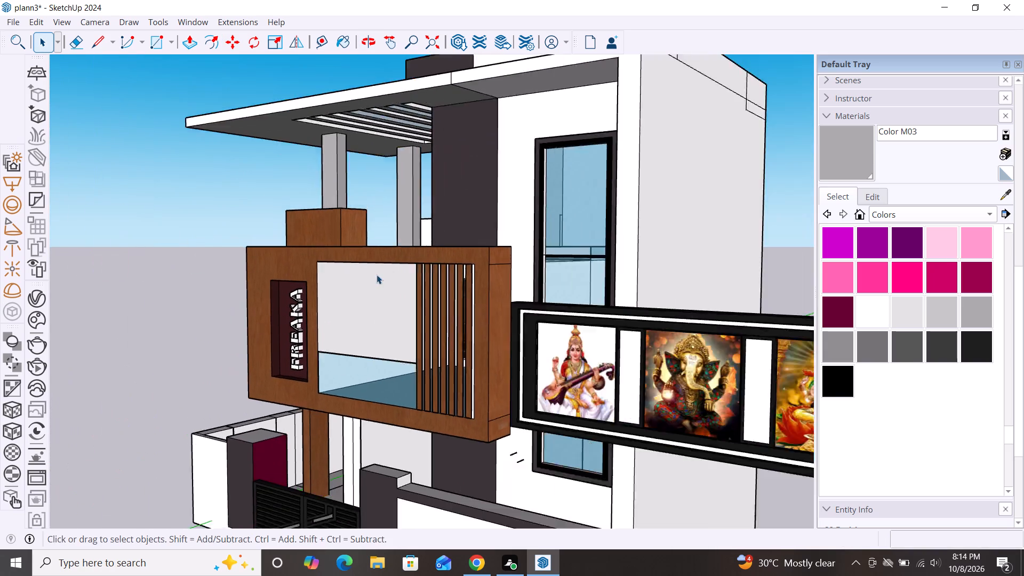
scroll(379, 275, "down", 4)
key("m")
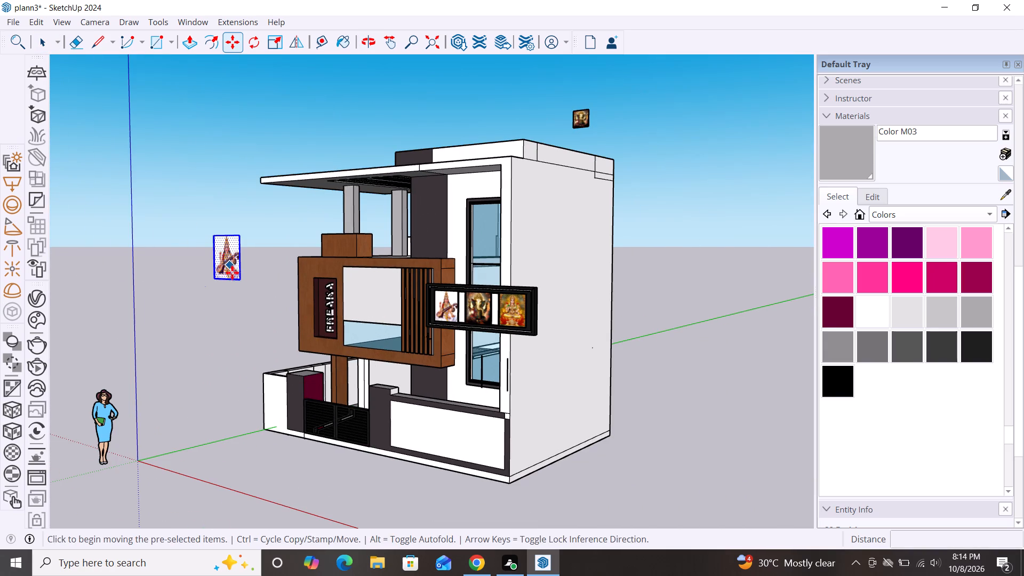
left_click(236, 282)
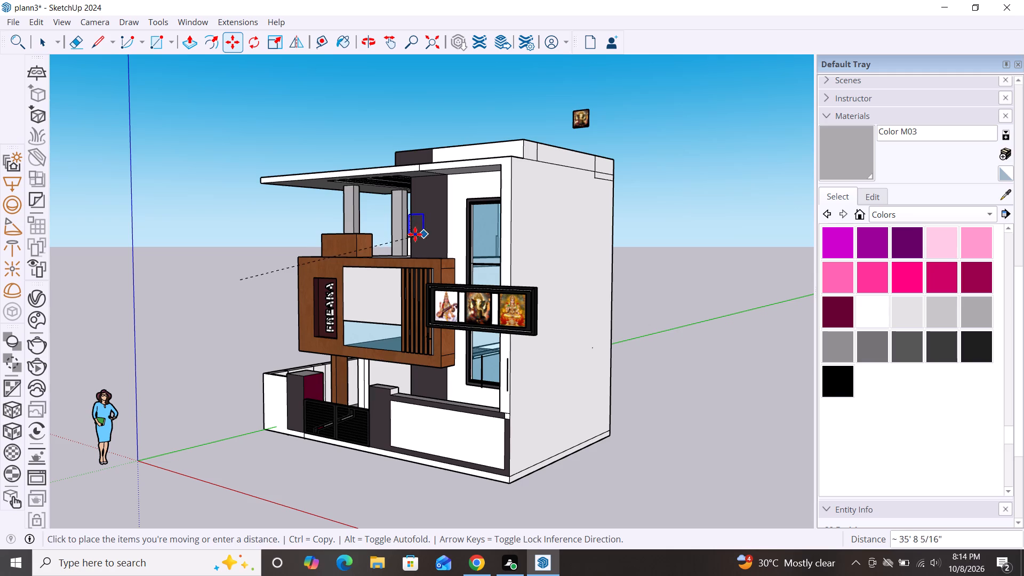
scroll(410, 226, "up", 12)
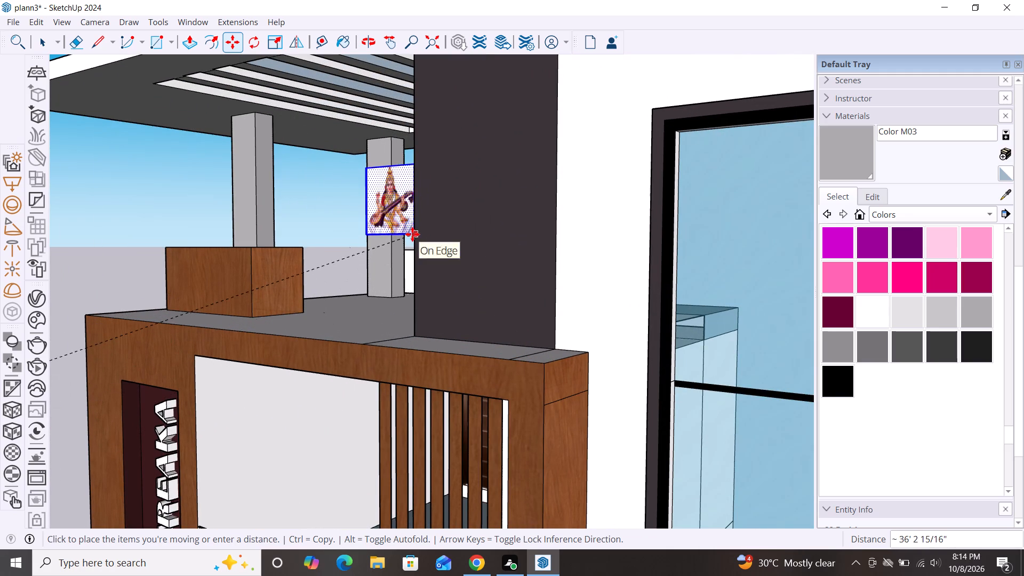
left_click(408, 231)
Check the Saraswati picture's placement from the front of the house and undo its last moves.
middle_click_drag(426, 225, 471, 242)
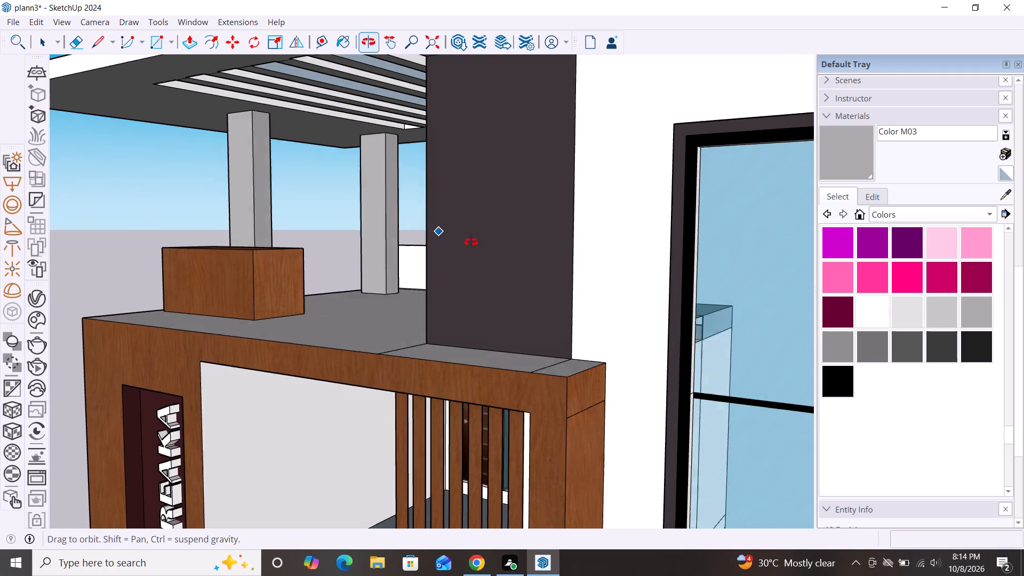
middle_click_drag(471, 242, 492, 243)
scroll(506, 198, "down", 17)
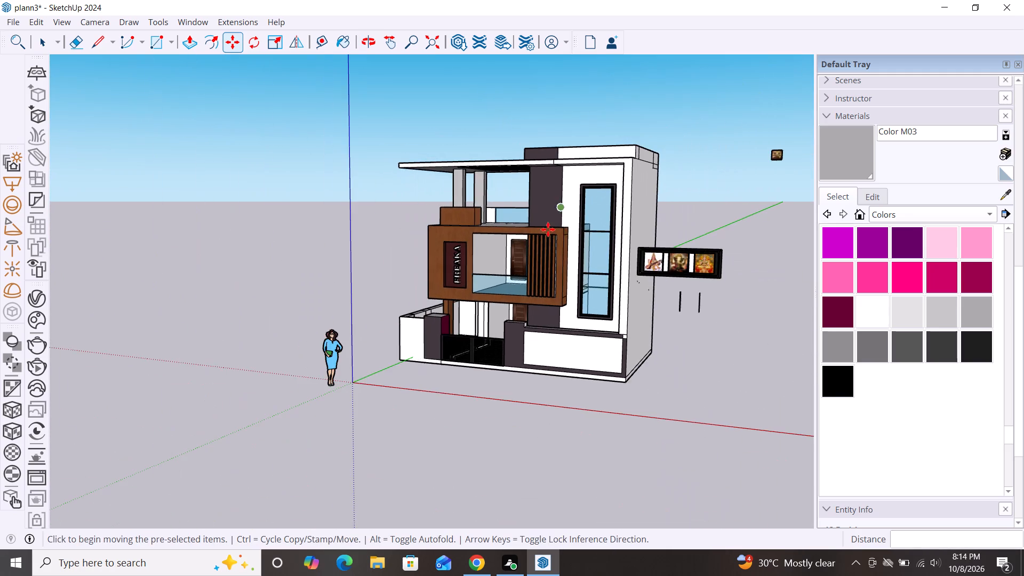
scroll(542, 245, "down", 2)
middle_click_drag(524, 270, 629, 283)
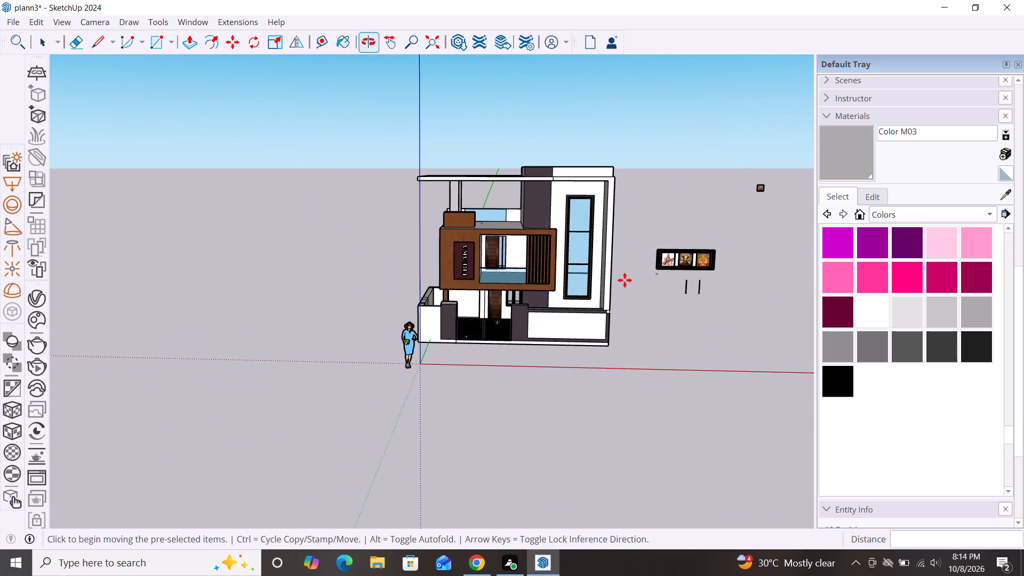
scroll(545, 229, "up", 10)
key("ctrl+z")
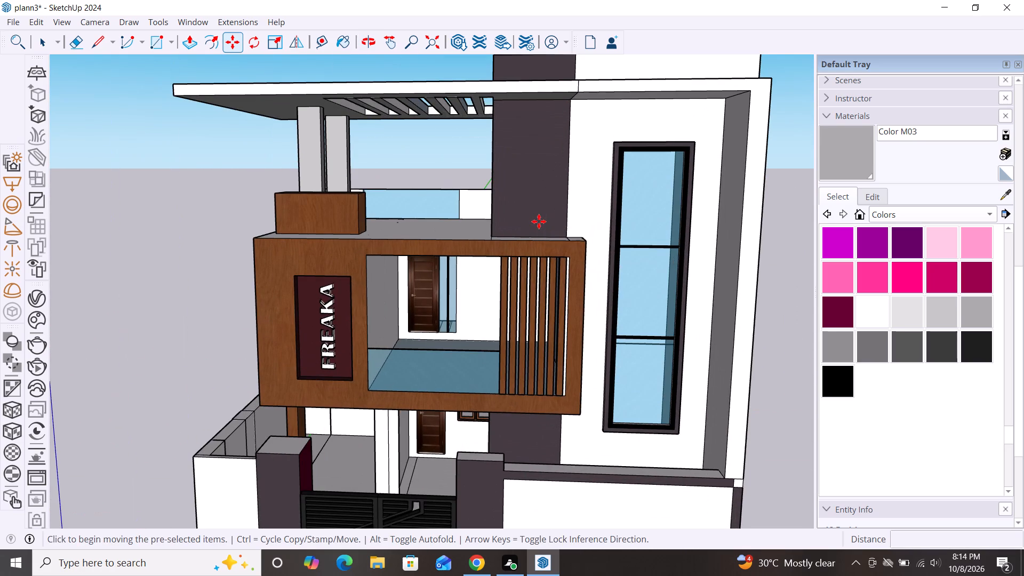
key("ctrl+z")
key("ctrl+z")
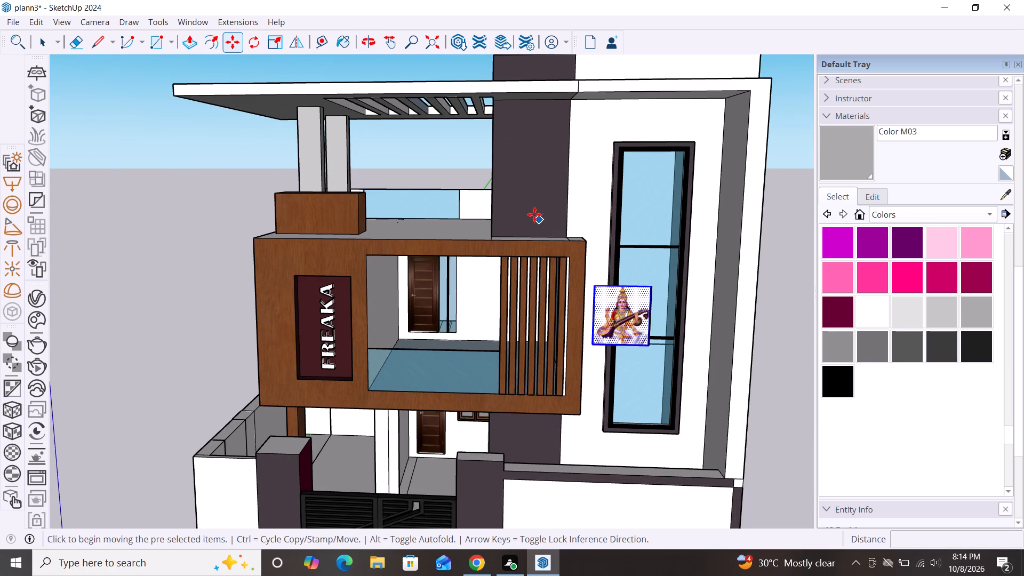
Move the Saraswati picture by its upper corner about 18' 1" onto the front face of the dark upper-floor column.
scroll(530, 212, "down", 2)
left_click(580, 268)
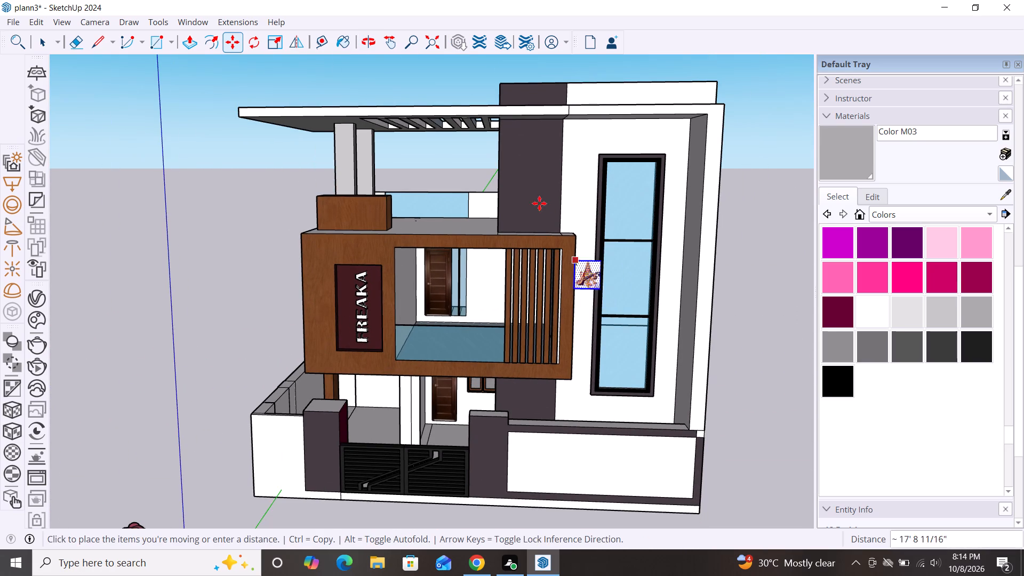
left_click(526, 174)
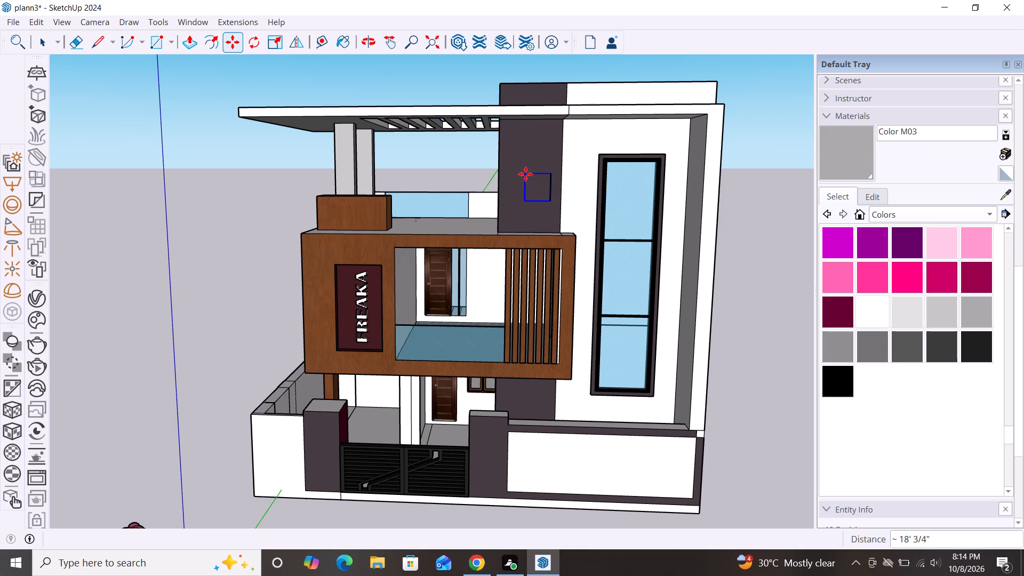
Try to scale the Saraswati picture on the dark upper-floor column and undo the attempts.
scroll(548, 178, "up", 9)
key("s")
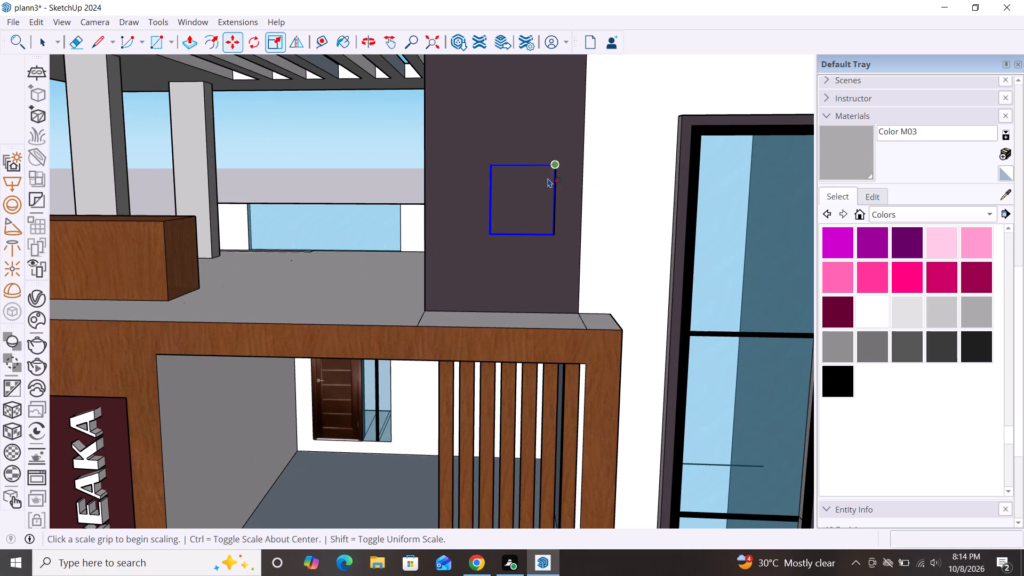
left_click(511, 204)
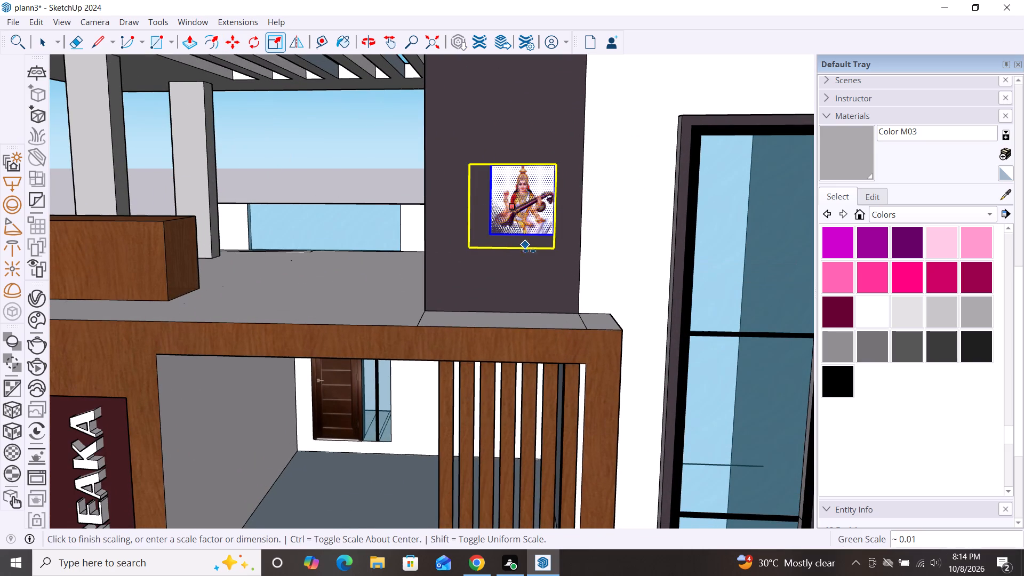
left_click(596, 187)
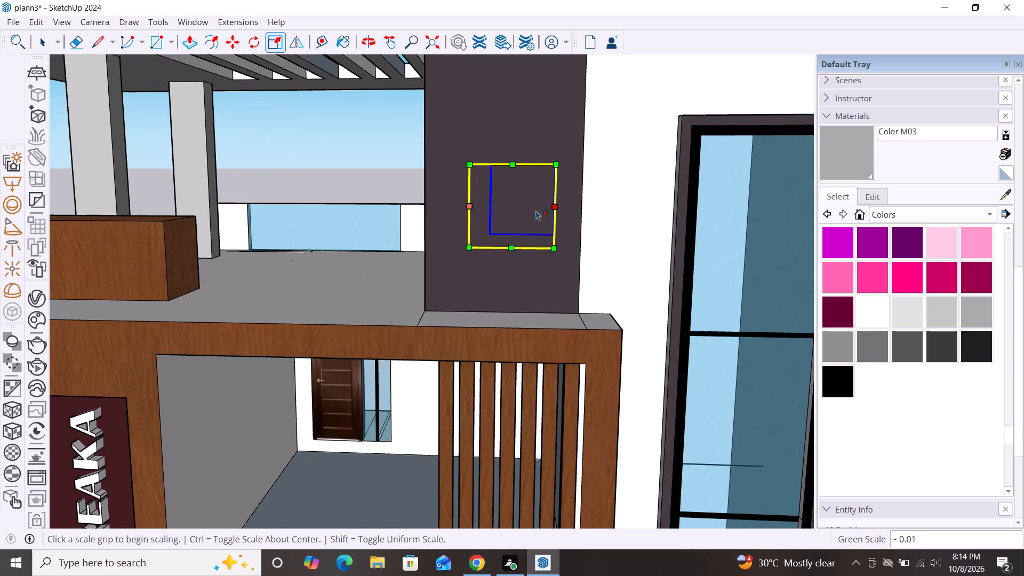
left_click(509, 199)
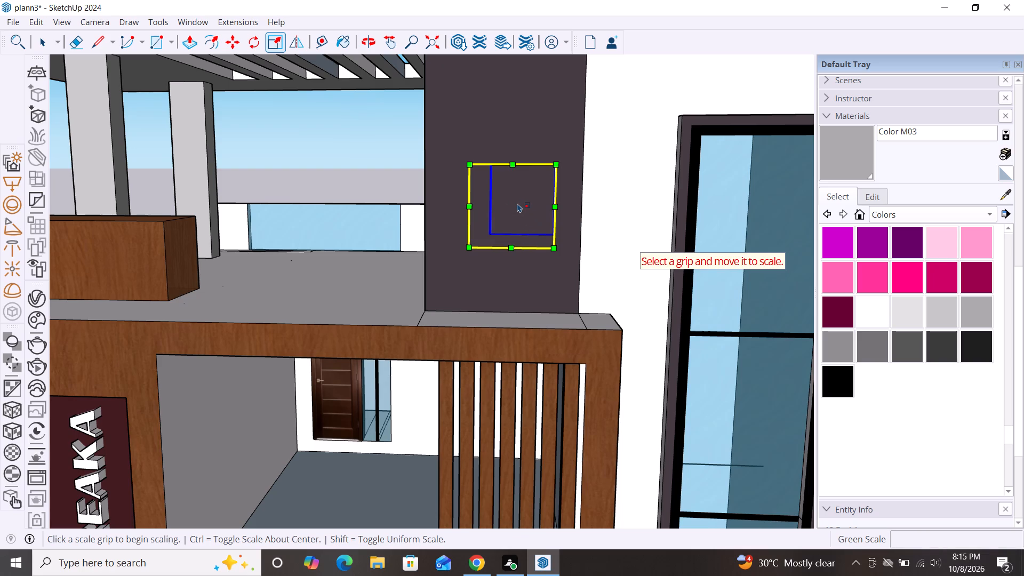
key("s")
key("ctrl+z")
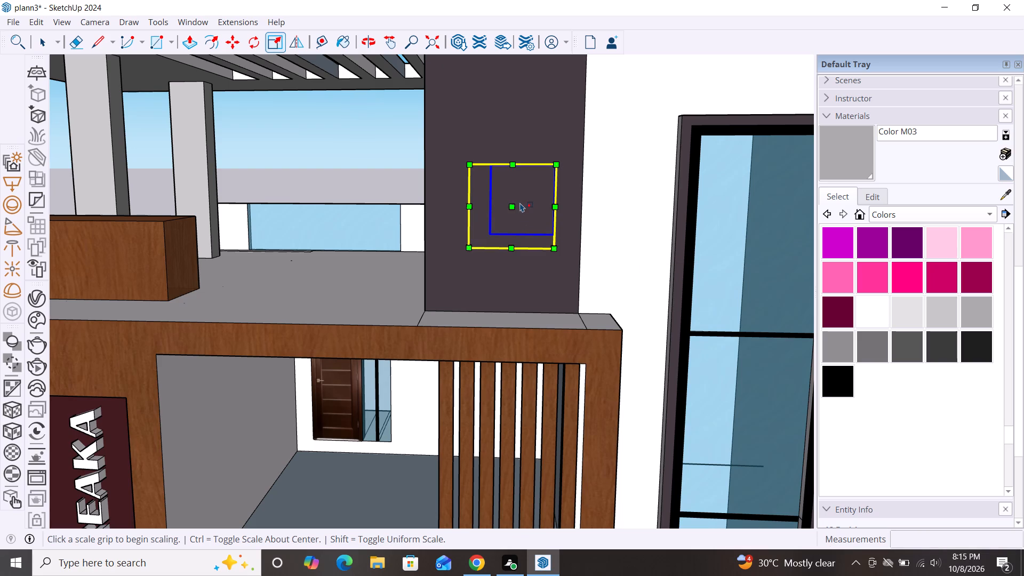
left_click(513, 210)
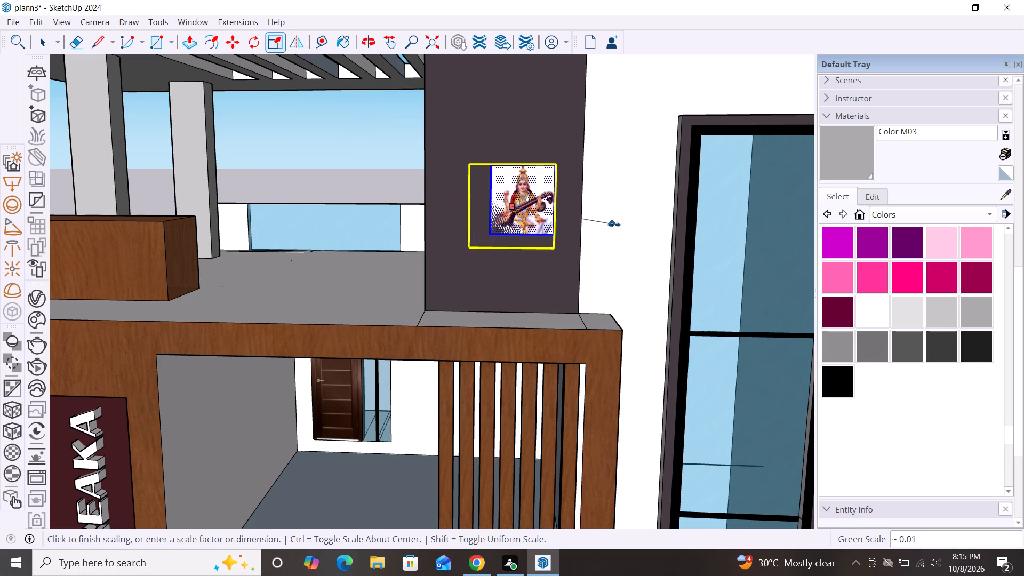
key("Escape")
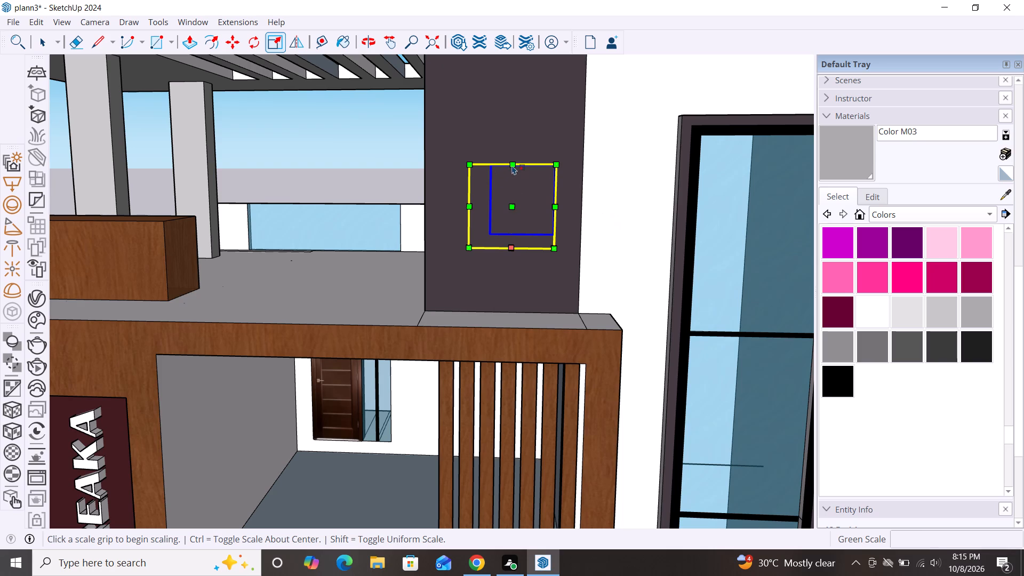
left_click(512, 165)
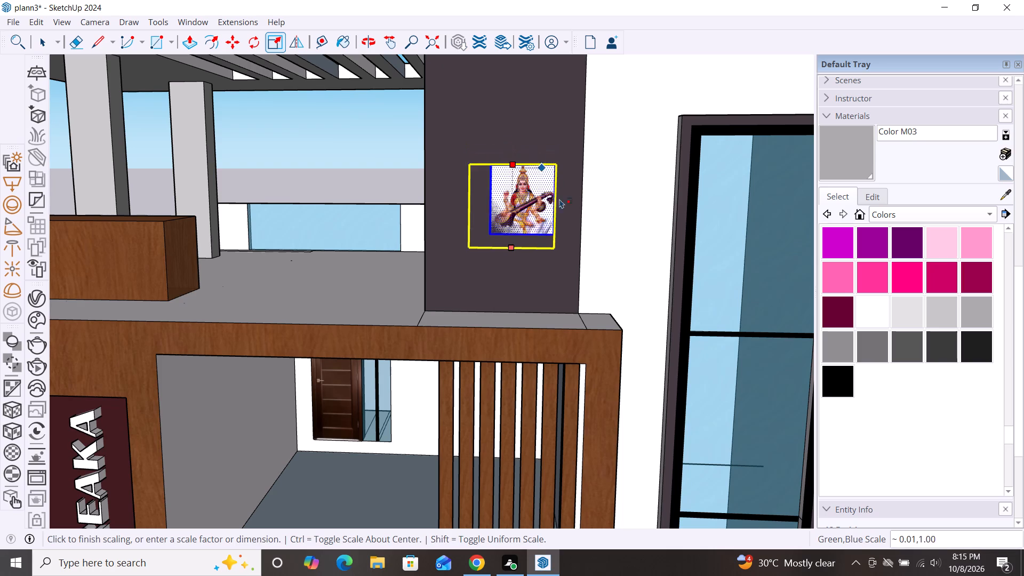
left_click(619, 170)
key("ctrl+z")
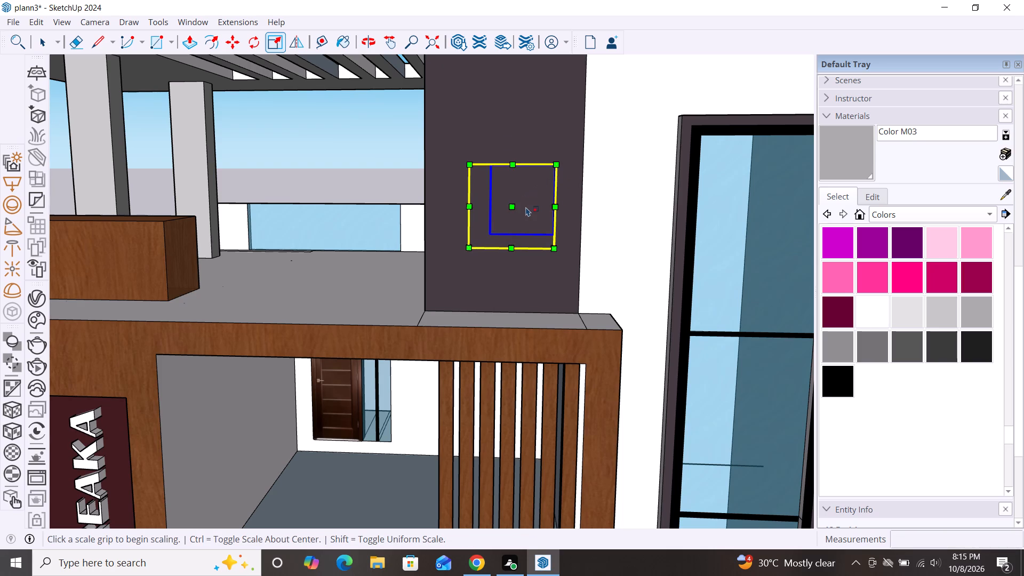
Undo the Saraswati picture's move to the column and bring back the Ganesha picture in front of it.
key("ctrl+z")
key("ctrl+z")
key("ctrl+z")
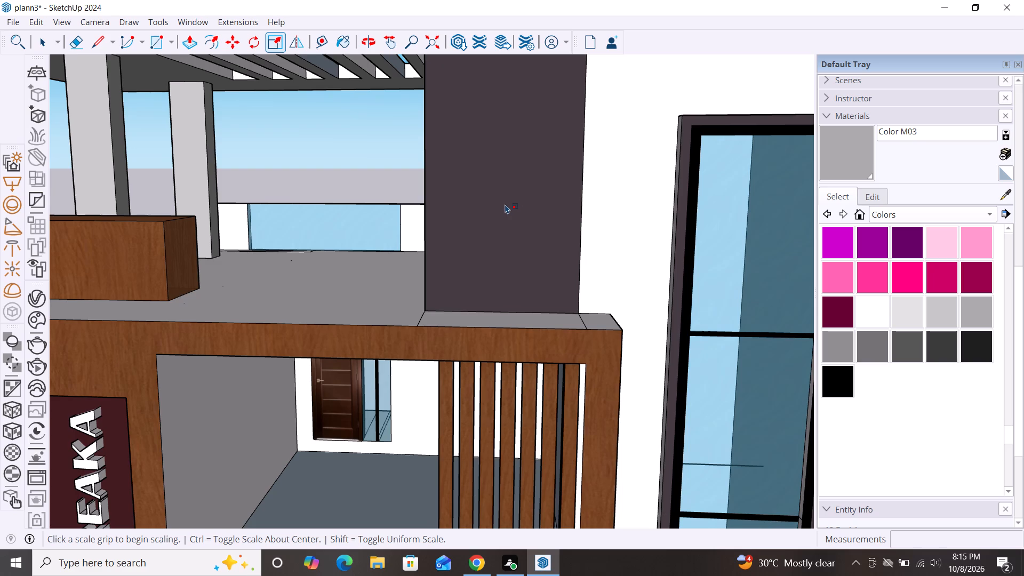
scroll(509, 193, "down", 4)
key("ctrl+z")
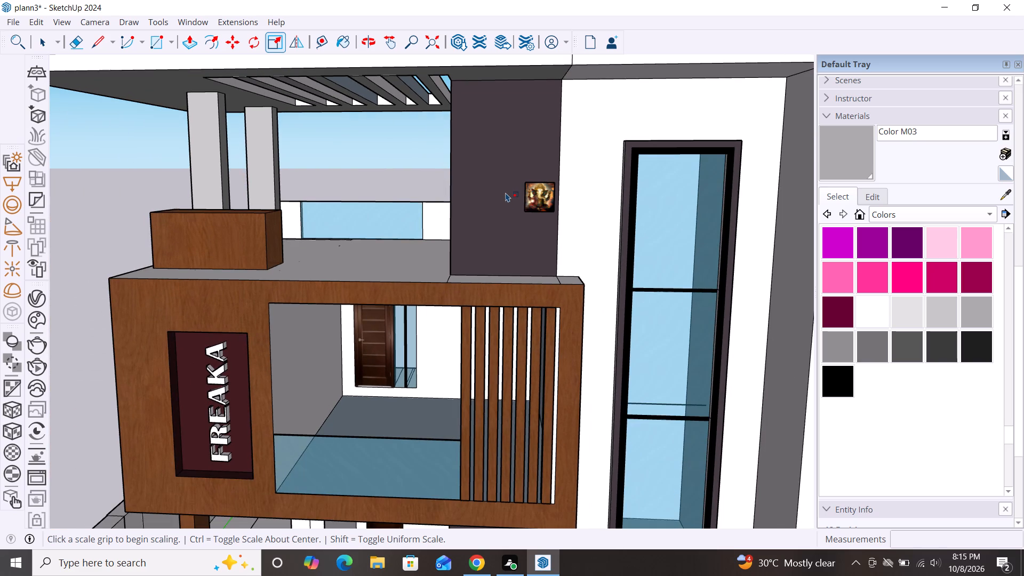
Raise the Ganesha picture in front of the dark column with two small moves of about 1 11/16" and 3 11/16".
scroll(521, 196, "down", 6)
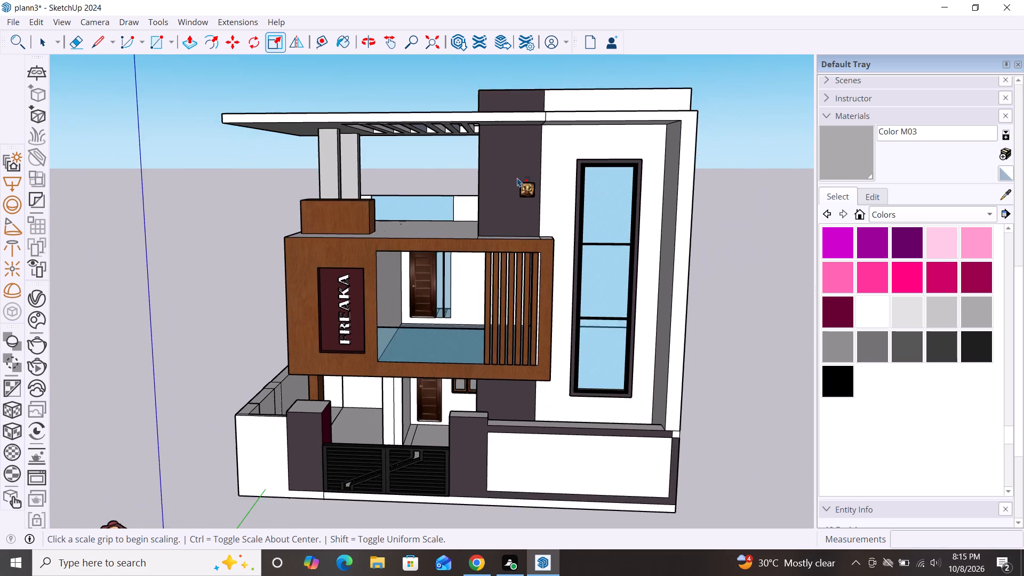
scroll(517, 178, "down", 4)
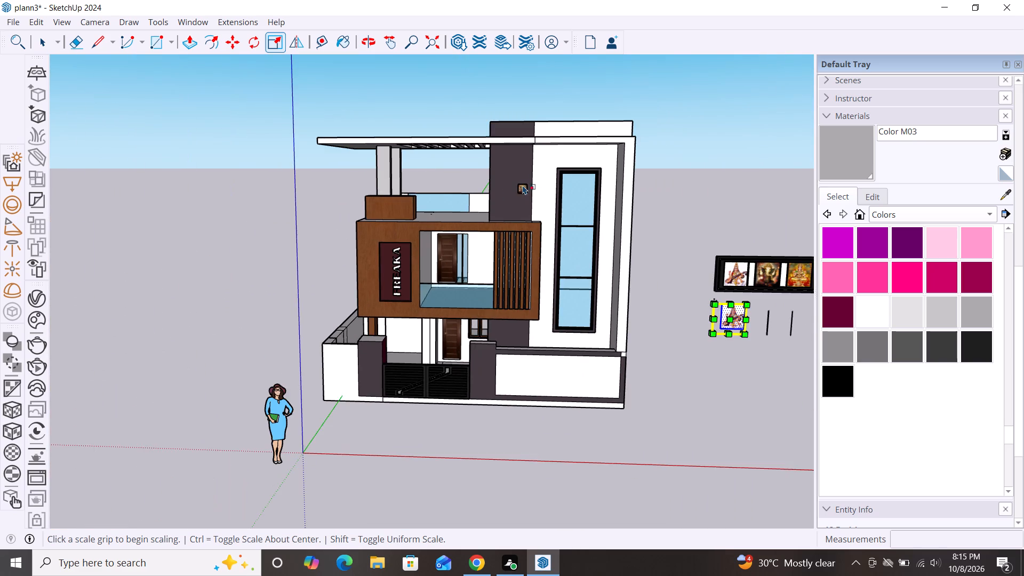
scroll(523, 185, "up", 20)
scroll(523, 185, "up", 6)
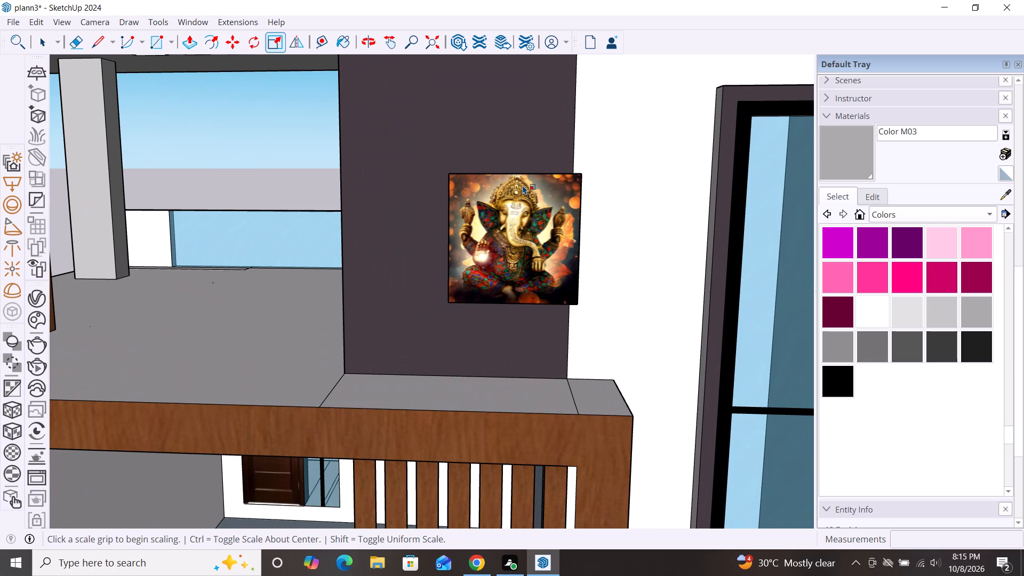
key("m")
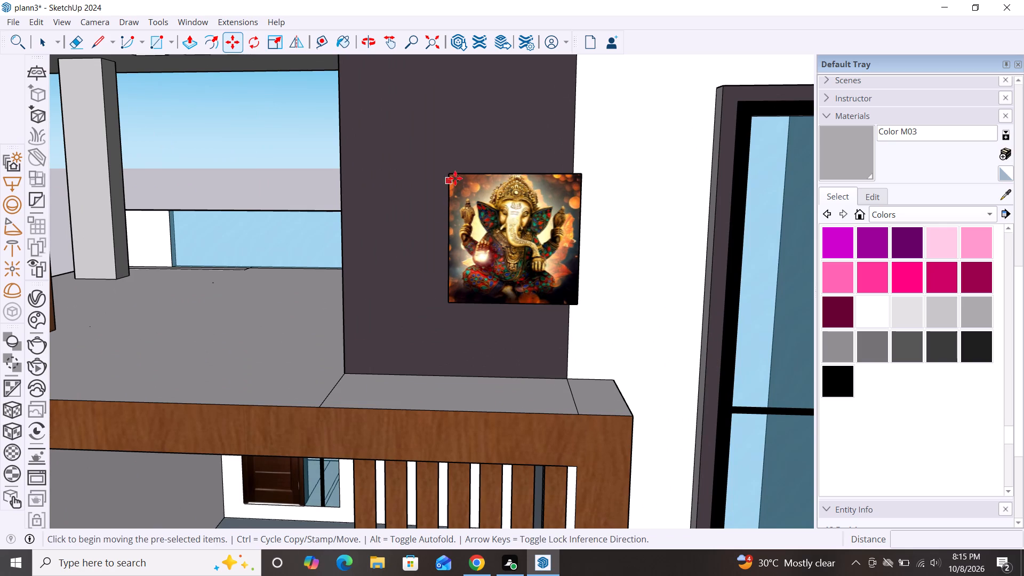
left_click_drag(455, 173, 451, 173)
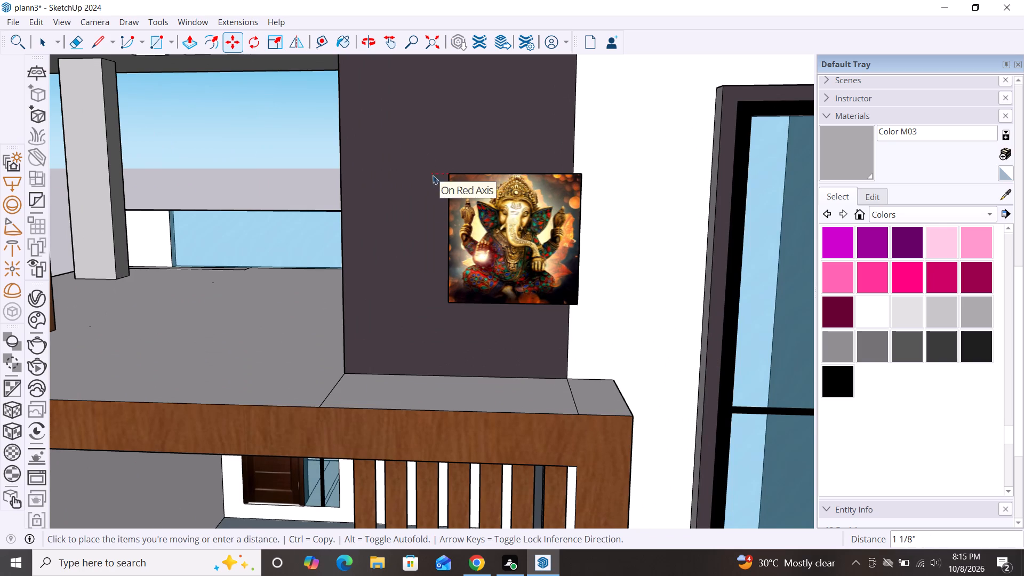
key("space")
left_click(499, 220)
key("m")
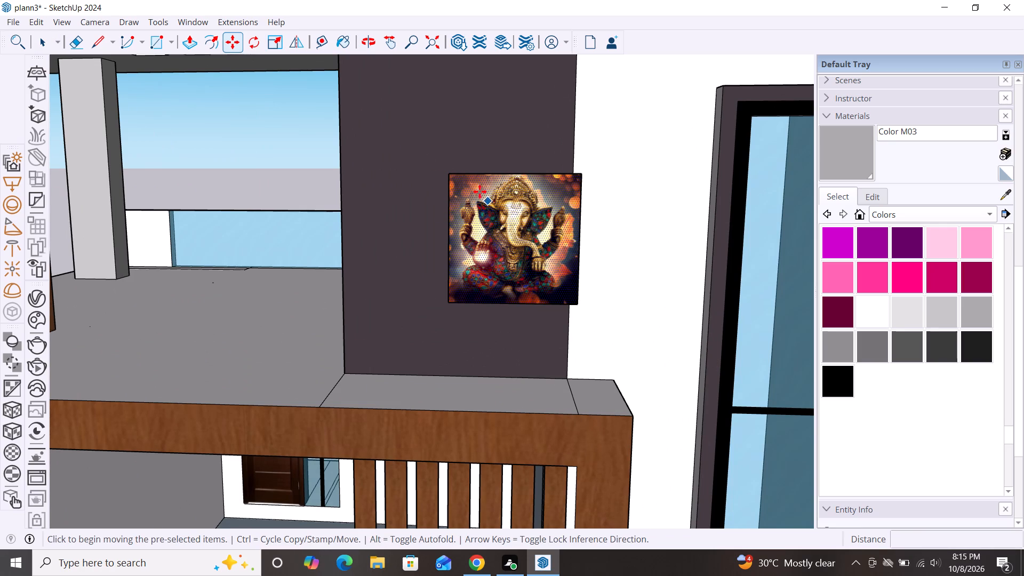
left_click(448, 177)
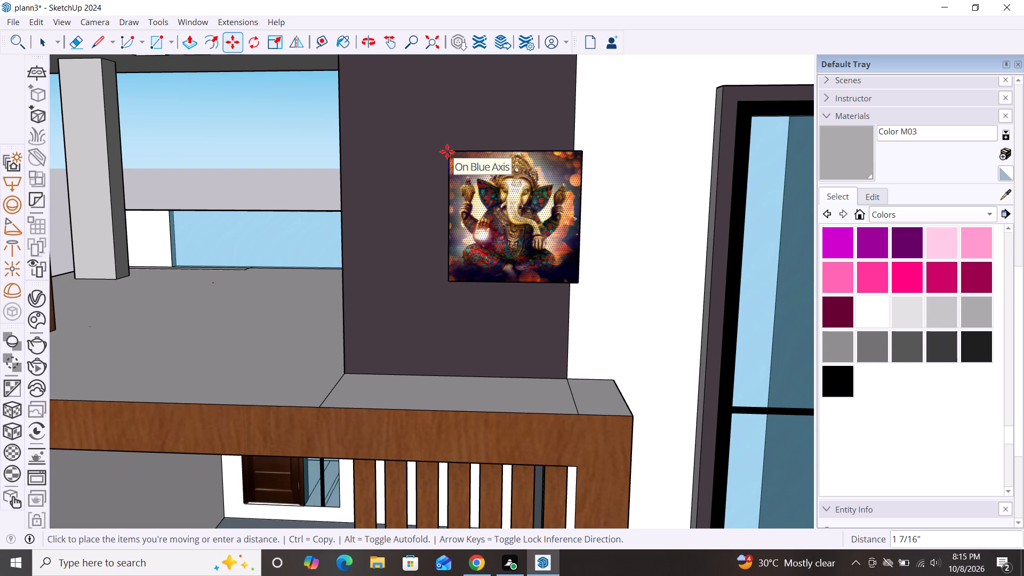
left_click(457, 149)
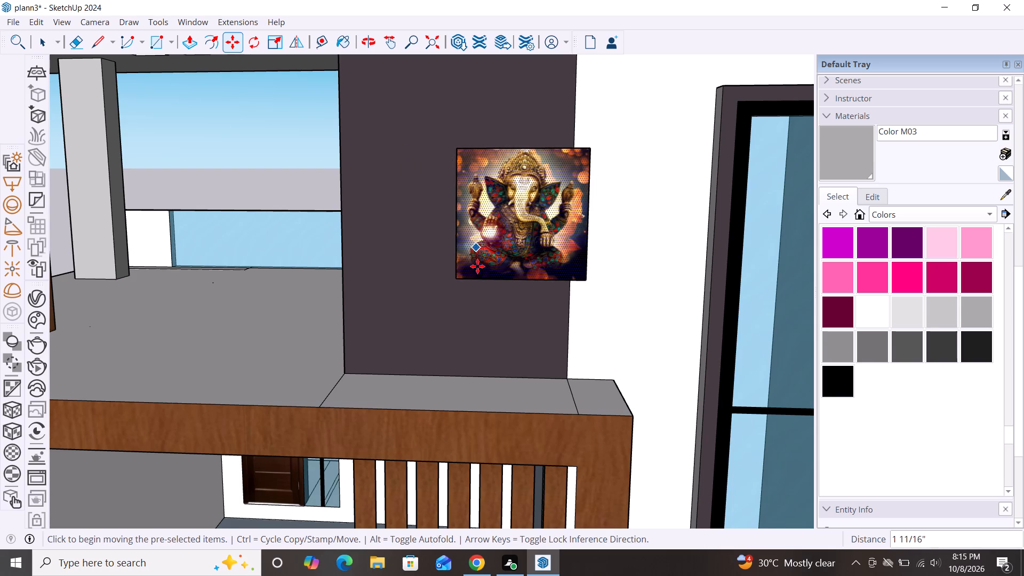
left_click(458, 277)
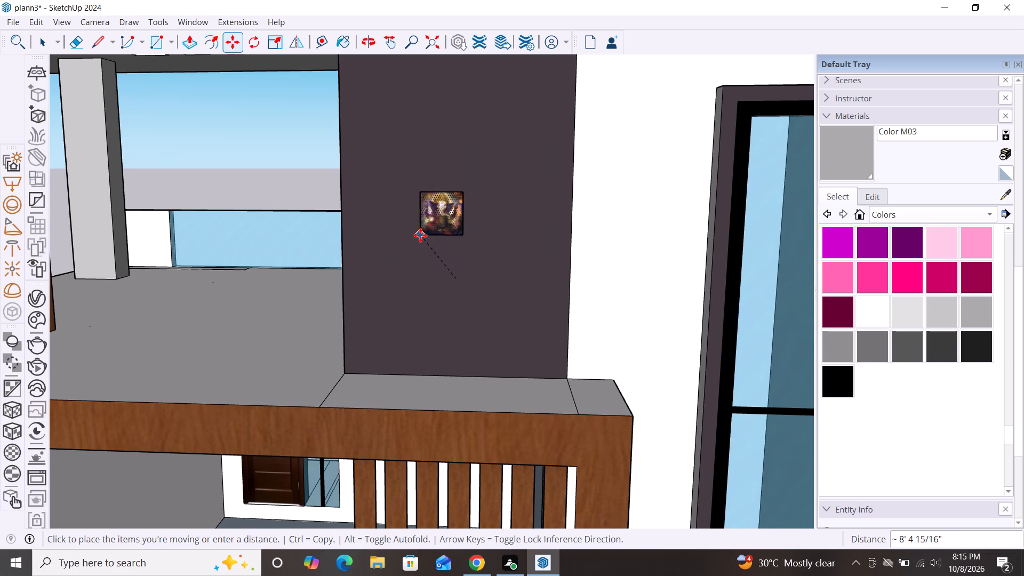
scroll(458, 215, "up", 3)
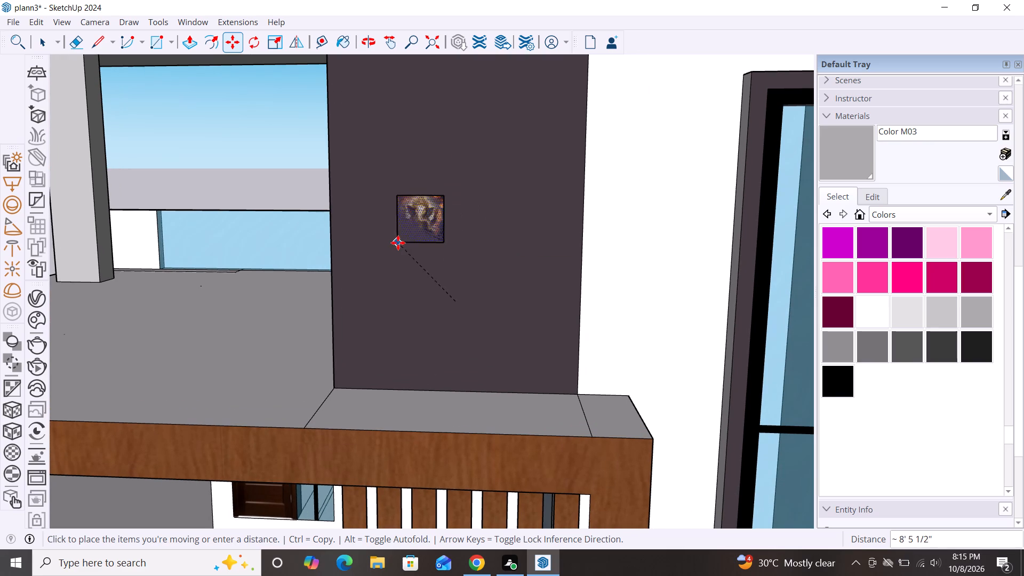
left_click(468, 227)
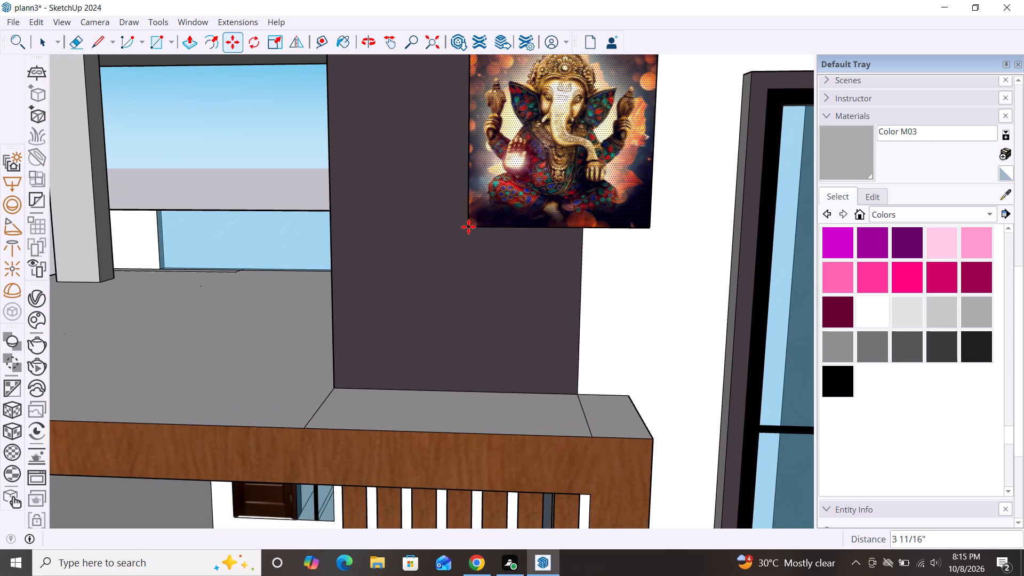
Move the floating Ganesha picture back along the green axis about 7' 8" onto the dark column's front face.
key("space")
scroll(526, 178, "down", 4)
middle_click_drag(586, 326, 446, 337, "alt")
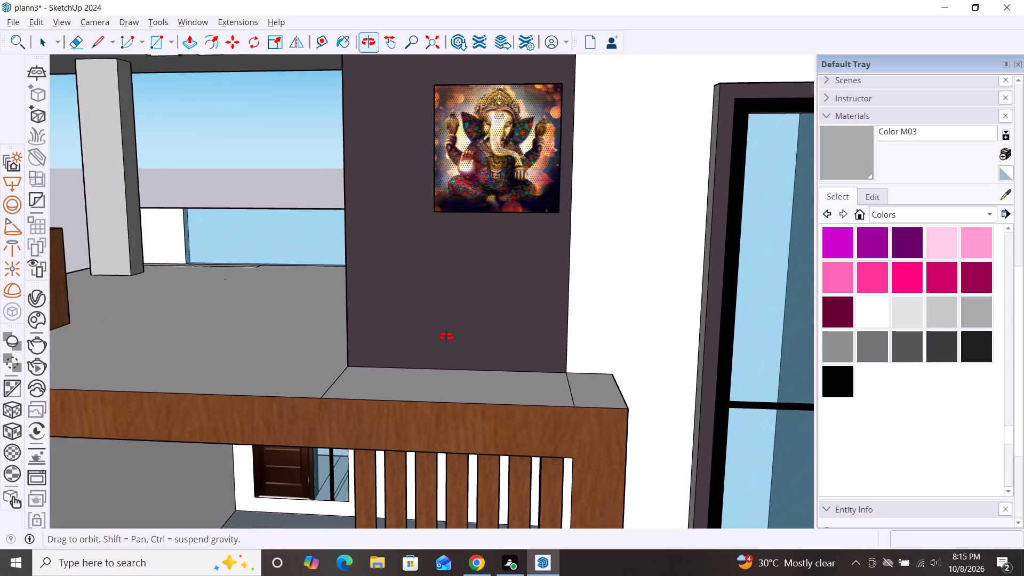
middle_click_drag(446, 337, 343, 337, "alt")
scroll(399, 278, "down", 6)
scroll(555, 247, "down", 4)
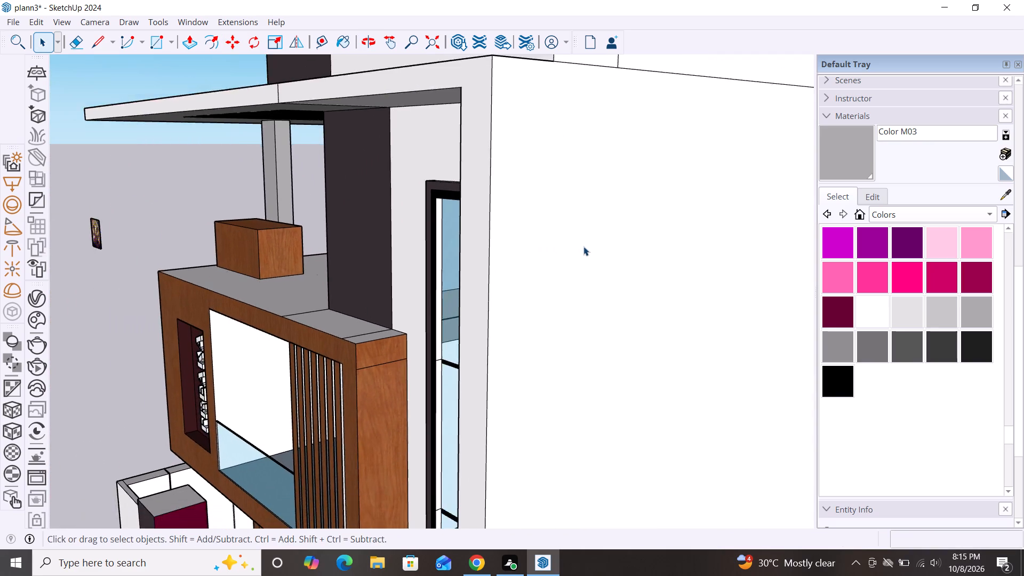
scroll(583, 246, "down", 2)
scroll(240, 257, "up", 5)
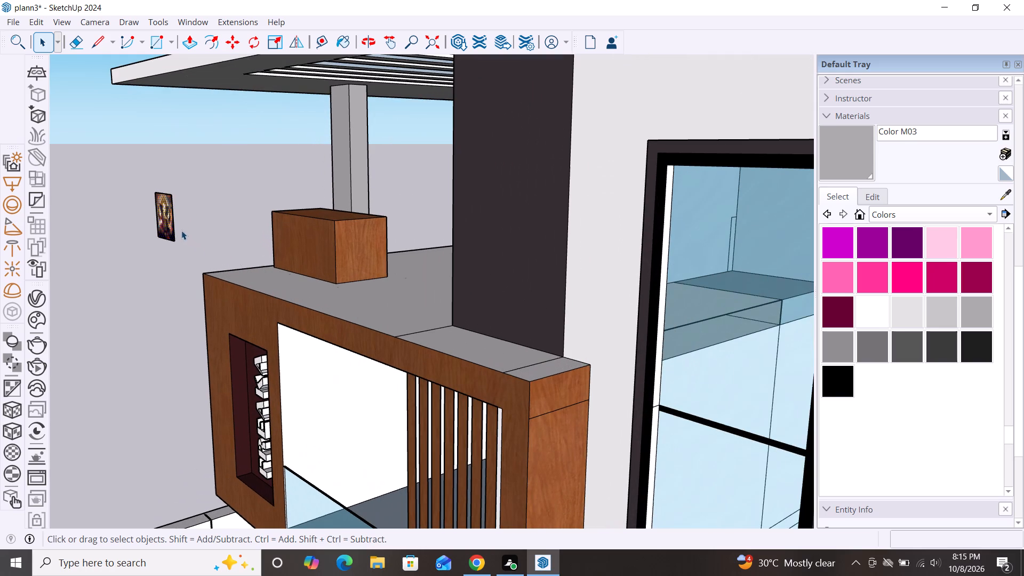
left_click(173, 226)
left_click(141, 245)
left_click(163, 233)
key("m")
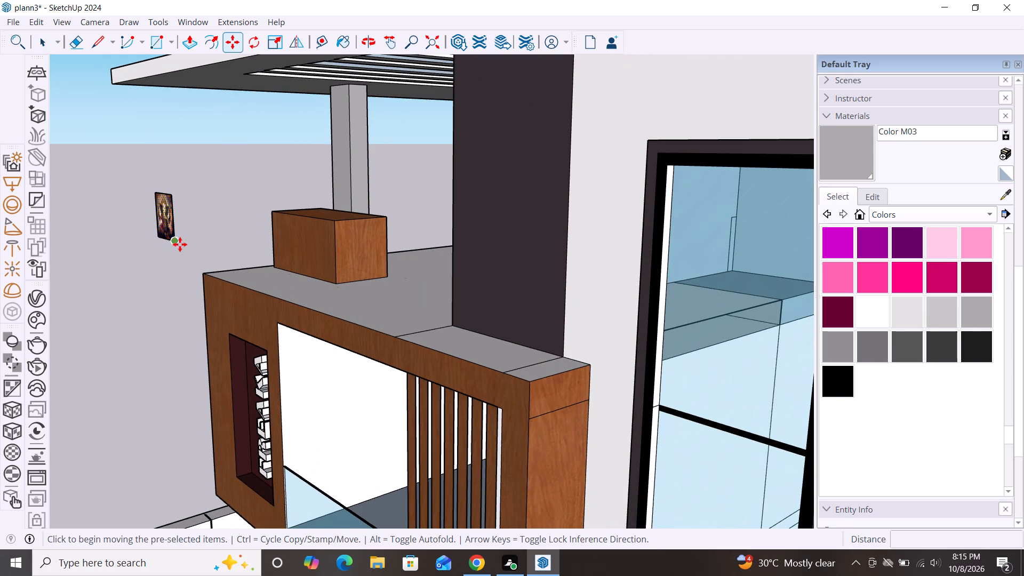
left_click(173, 243)
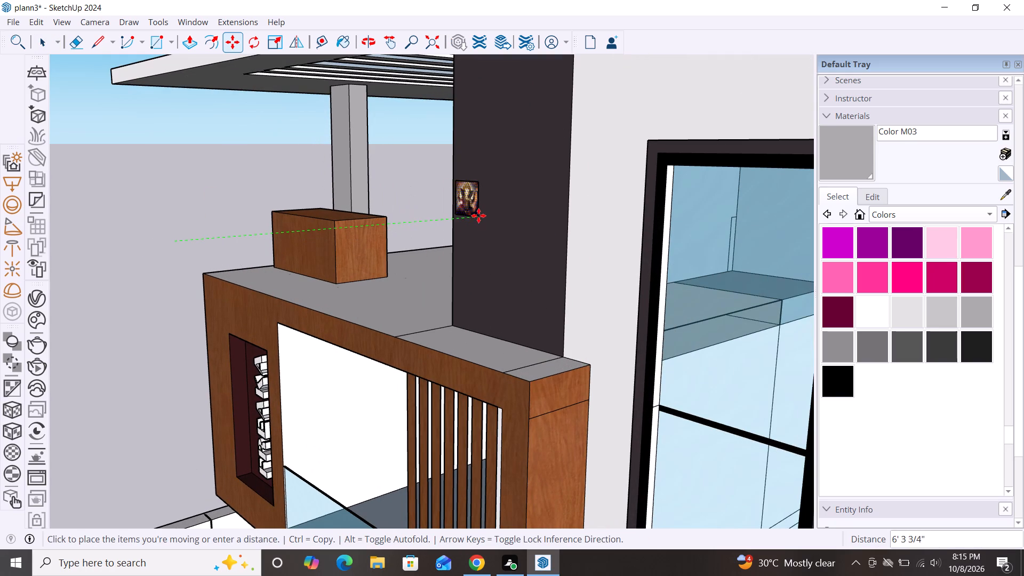
left_click(525, 211)
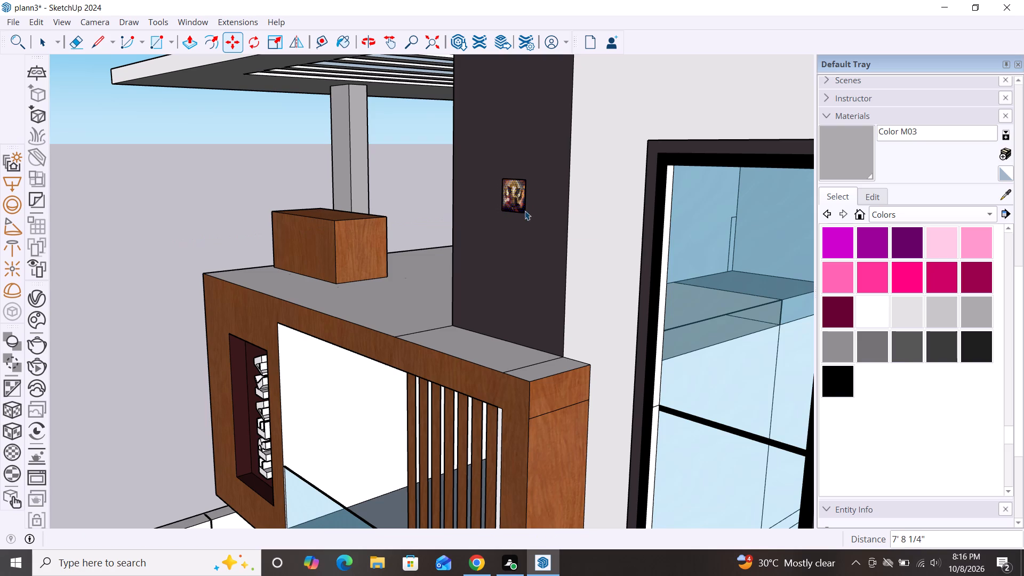
Move the Ganesha picture by its lower corner about 10 7/16" sideways towards the middle of the dark column.
key("space")
scroll(414, 196, "down", 7)
middle_click_drag(434, 273, 625, 297)
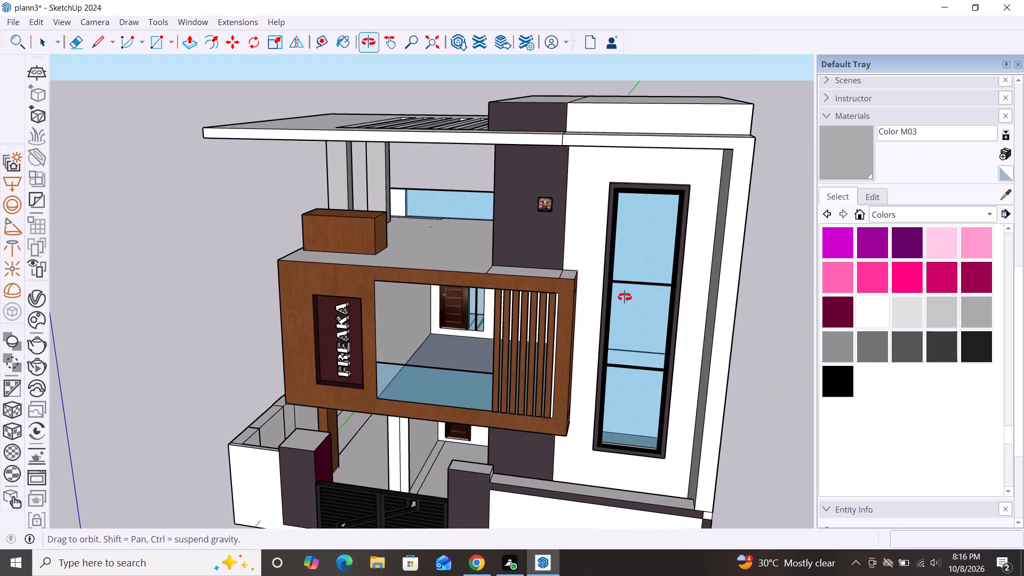
middle_click_drag(625, 297, 625, 296)
scroll(539, 212, "up", 8)
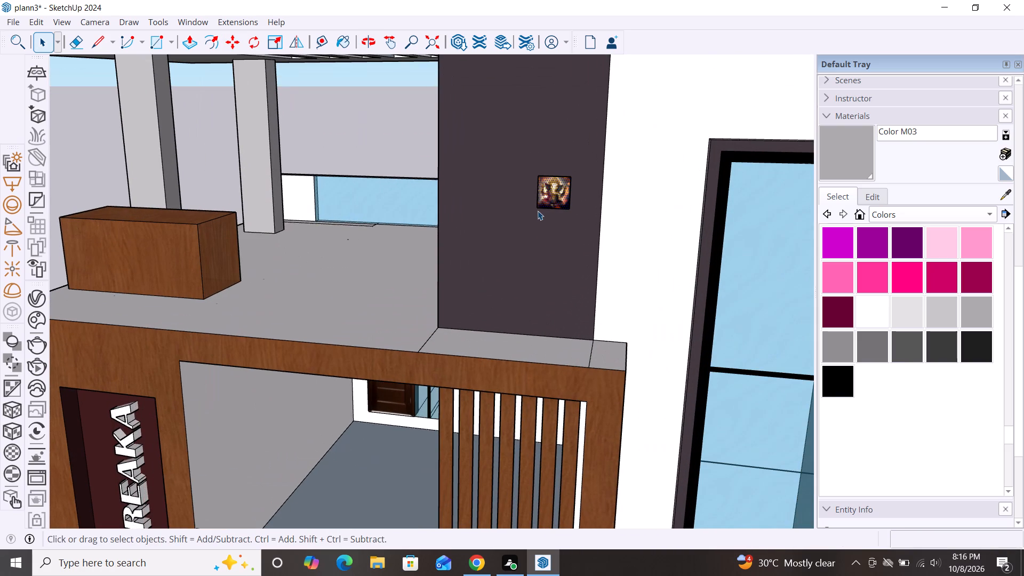
key("m")
left_click(537, 210)
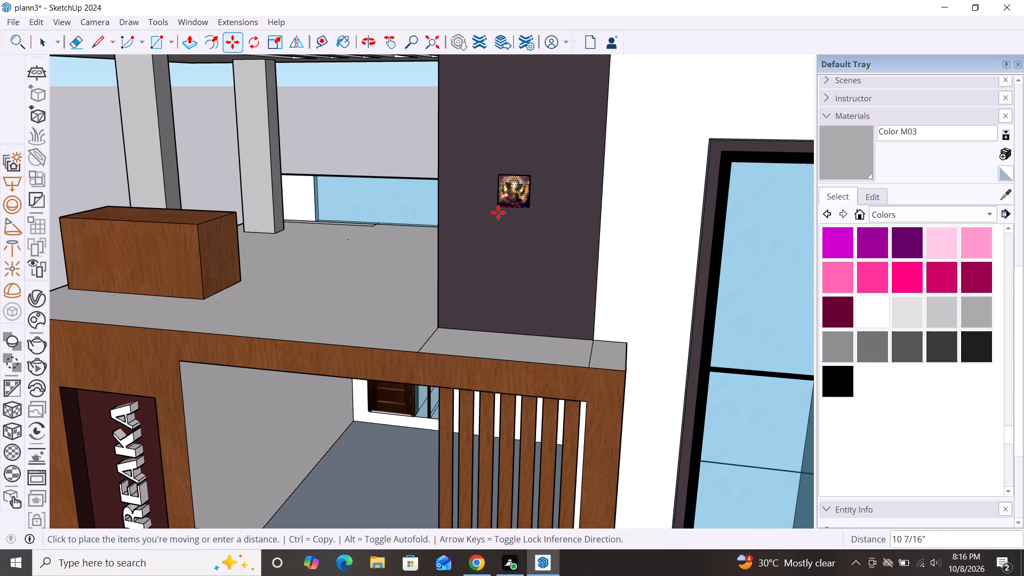
left_click(498, 211)
Scale the Ganesha picture taller and widen it by a red-axis factor of about 2.00.
key("s")
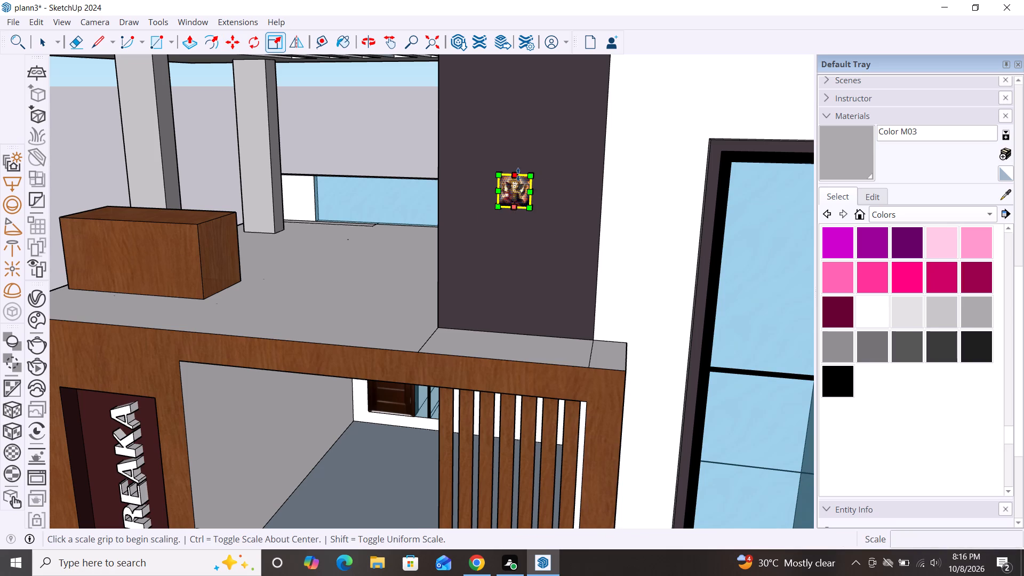
left_click_drag(514, 177, 521, 142)
left_click_drag(531, 174, 557, 176)
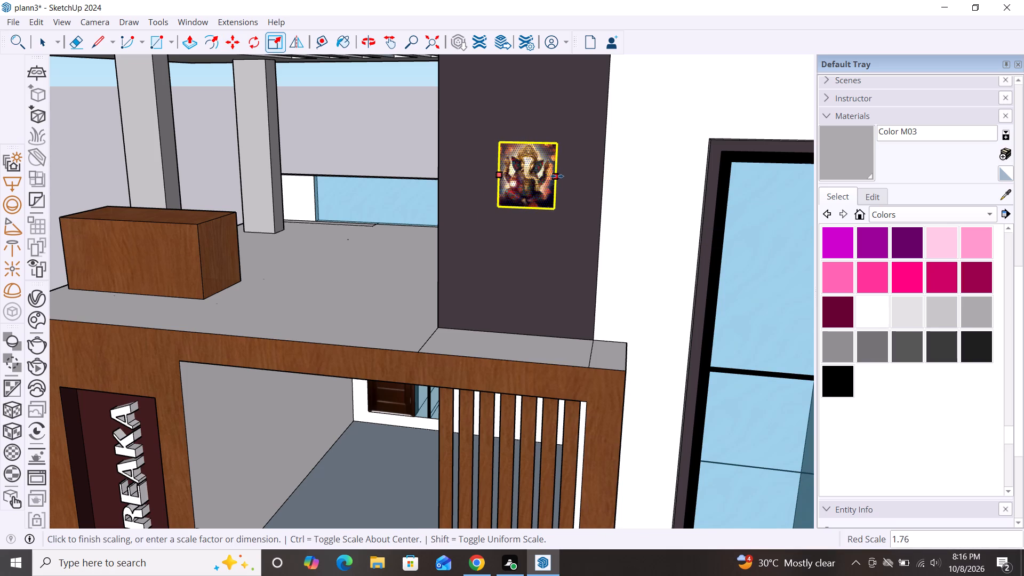
left_click_drag(557, 176, 563, 181)
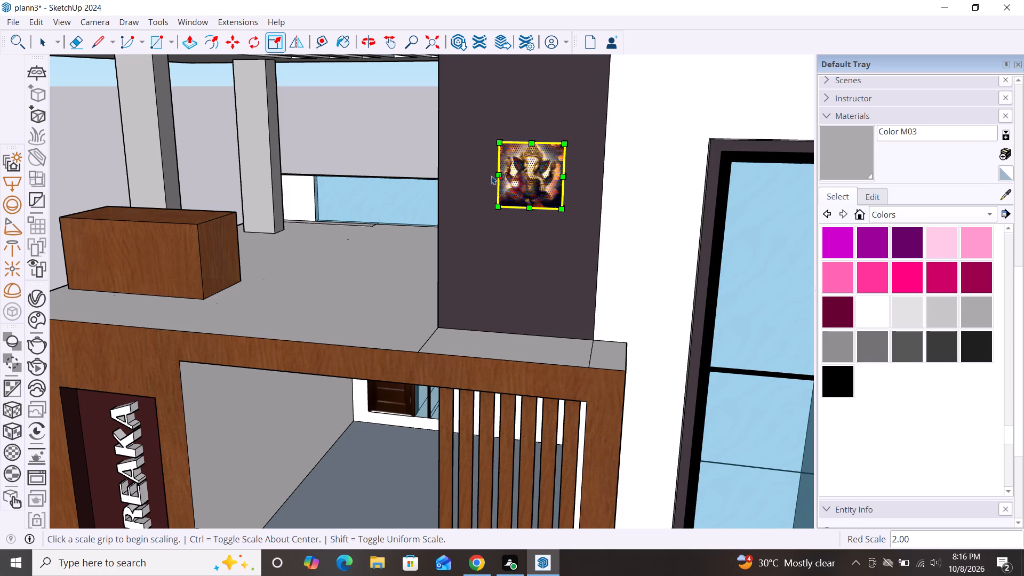
Widen the Ganesha picture towards the terrace side of the dark column and stretch it taller by its bottom edge.
left_click_drag(495, 174, 477, 173)
left_click(476, 173)
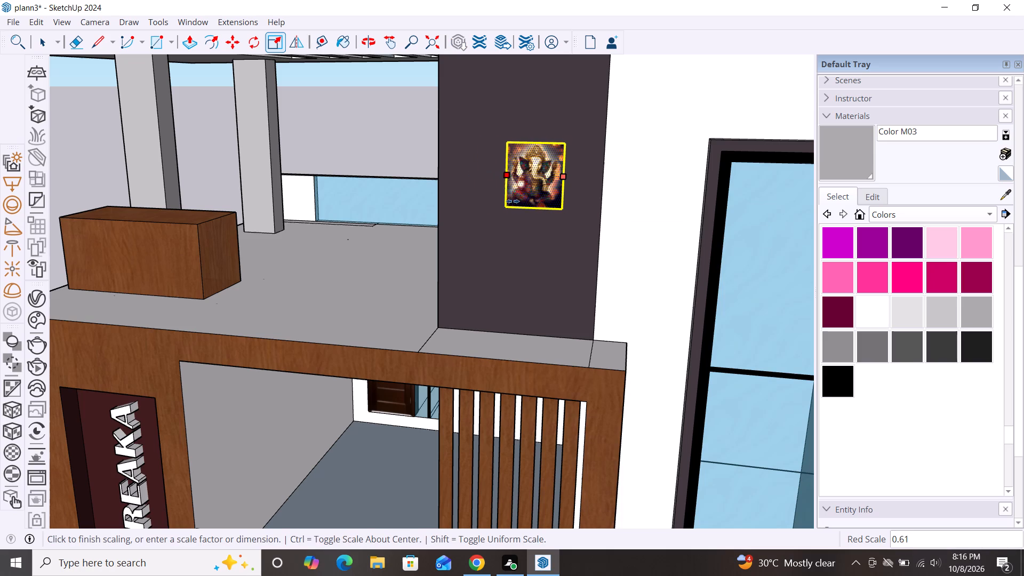
left_click(482, 190)
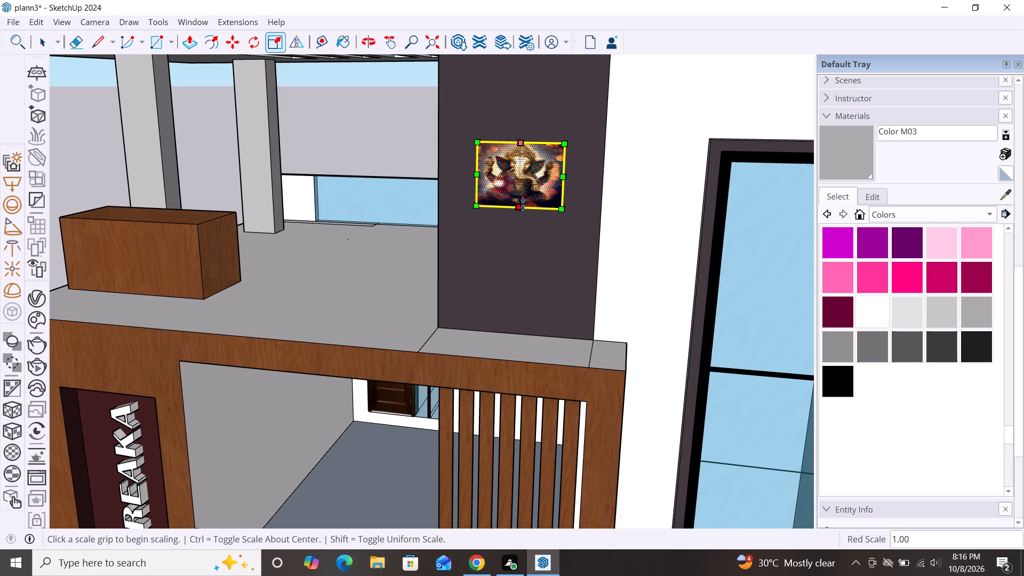
left_click_drag(521, 208, 527, 253)
left_click(527, 253)
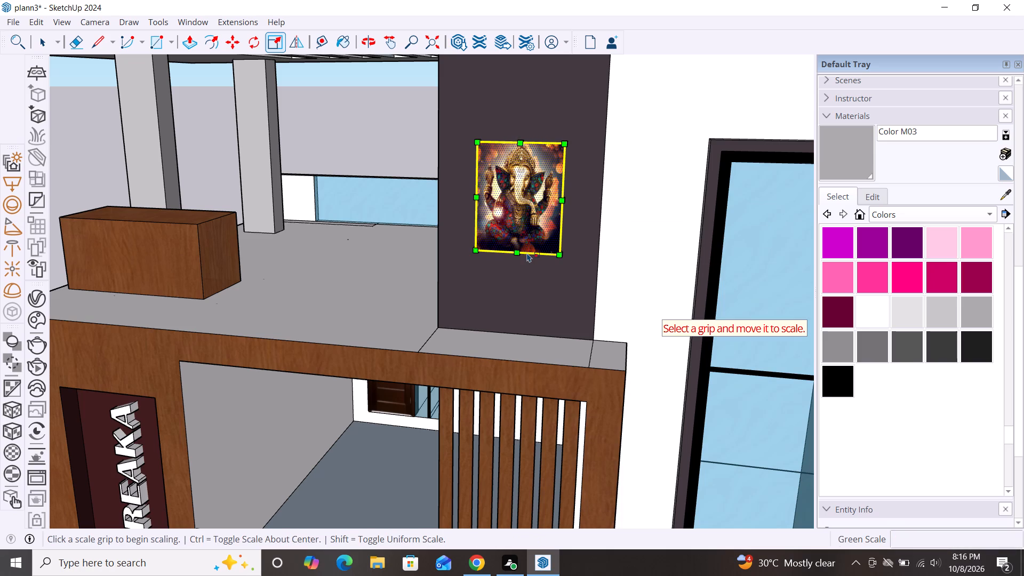
key("space")
Enlarge the Ganesha picture in all four directions by scaling its top, both side edges and bottom outward on the column.
scroll(458, 258, "down", 5)
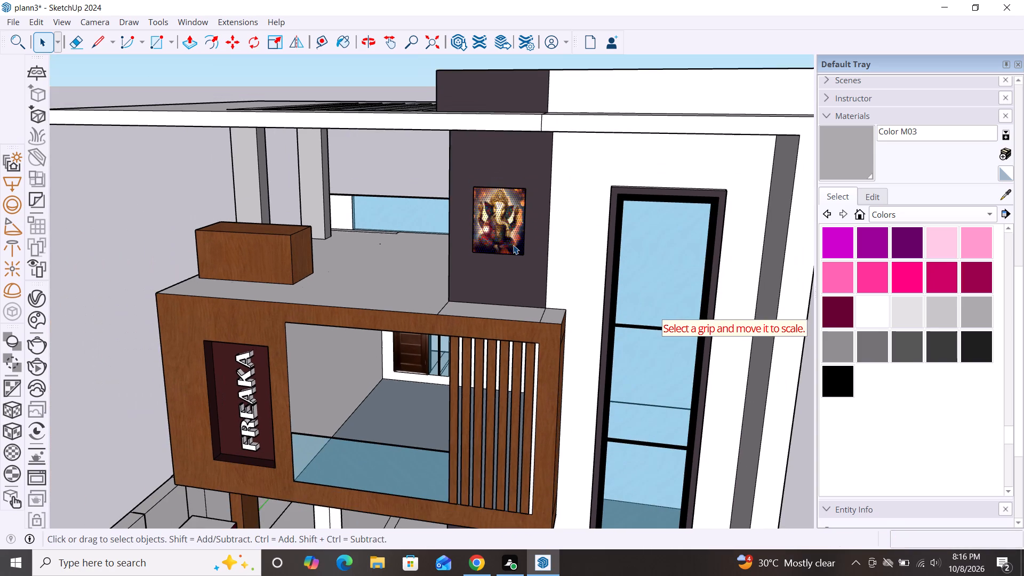
middle_click_drag(515, 245, 583, 238)
scroll(542, 191, "up", 8)
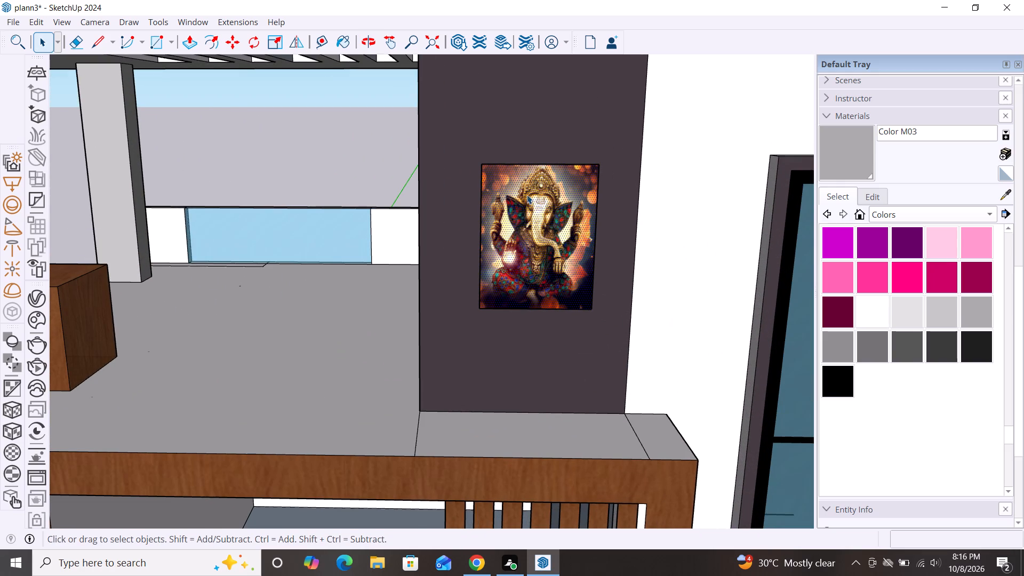
key("s")
left_click_drag(541, 164, 543, 142)
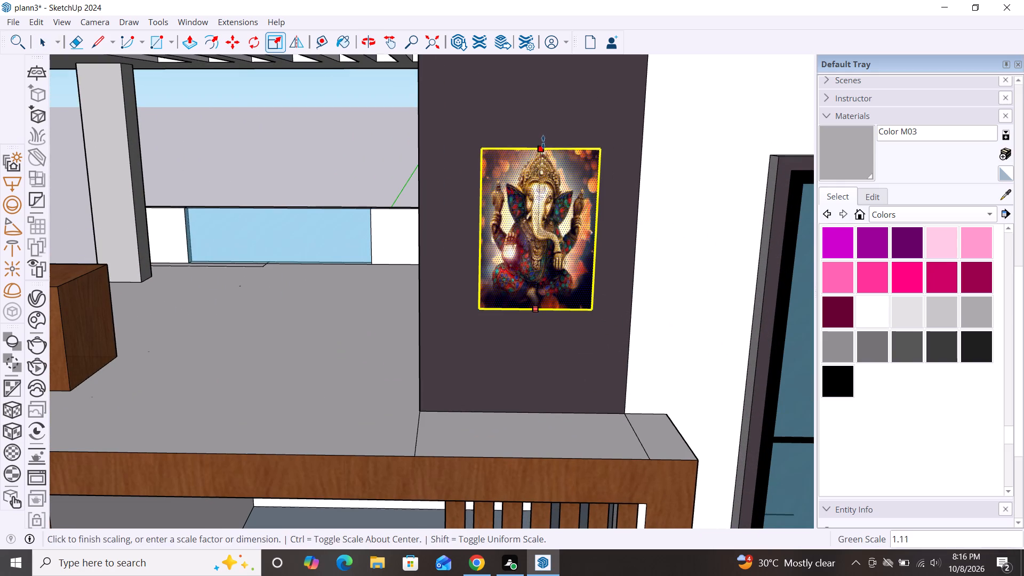
left_click_drag(543, 142, 543, 136)
left_click(543, 136)
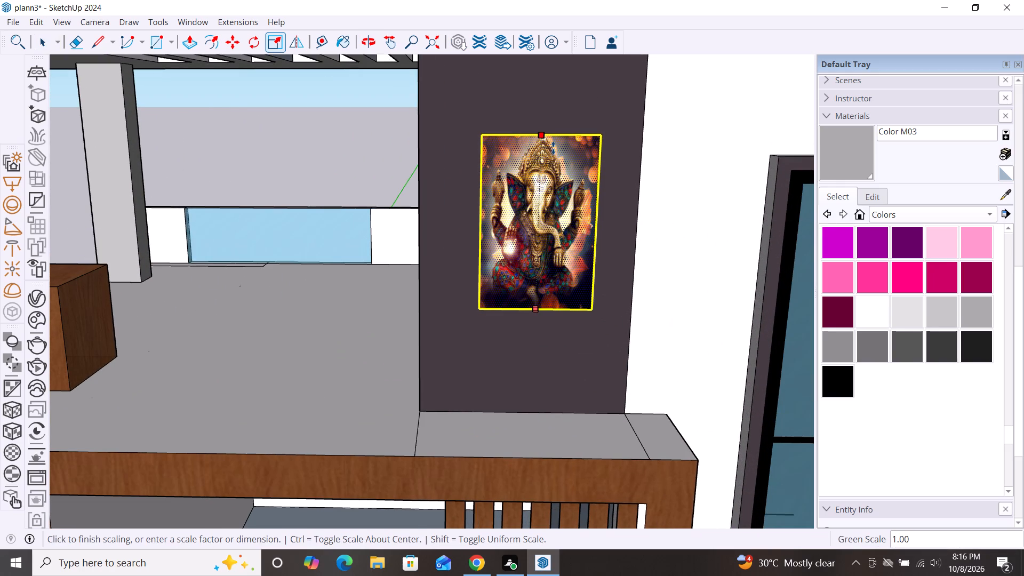
left_click(553, 148)
left_click_drag(593, 223, 612, 221)
left_click(612, 221)
left_click(609, 236)
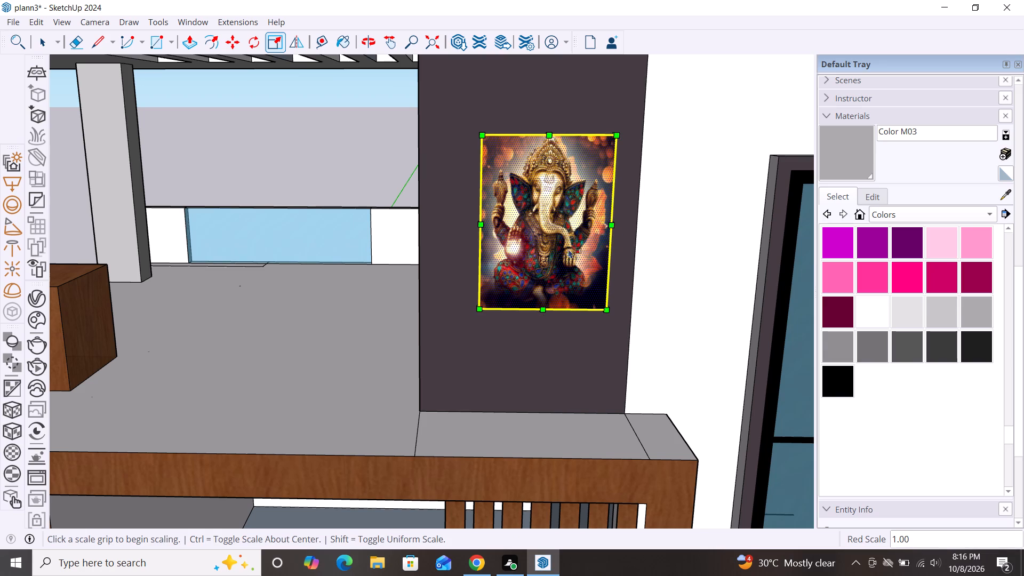
left_click_drag(480, 227, 454, 228)
left_click_drag(531, 310, 531, 330)
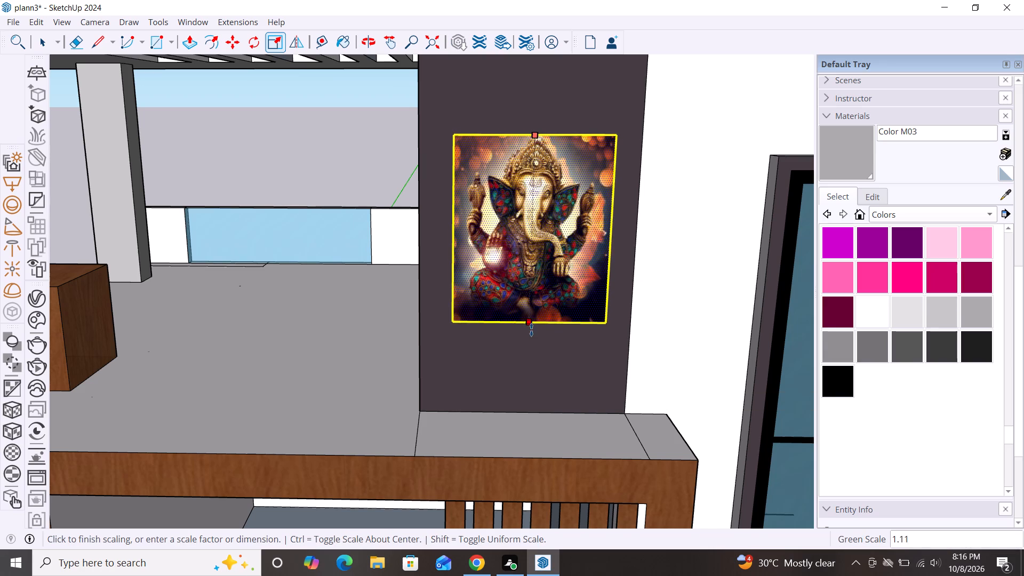
left_click_drag(531, 330, 532, 334)
left_click(532, 334)
key("space")
Shorten the Ganesha picture from its bottom edge by a green-axis scale factor of about 0.79.
scroll(533, 241, "down", 3)
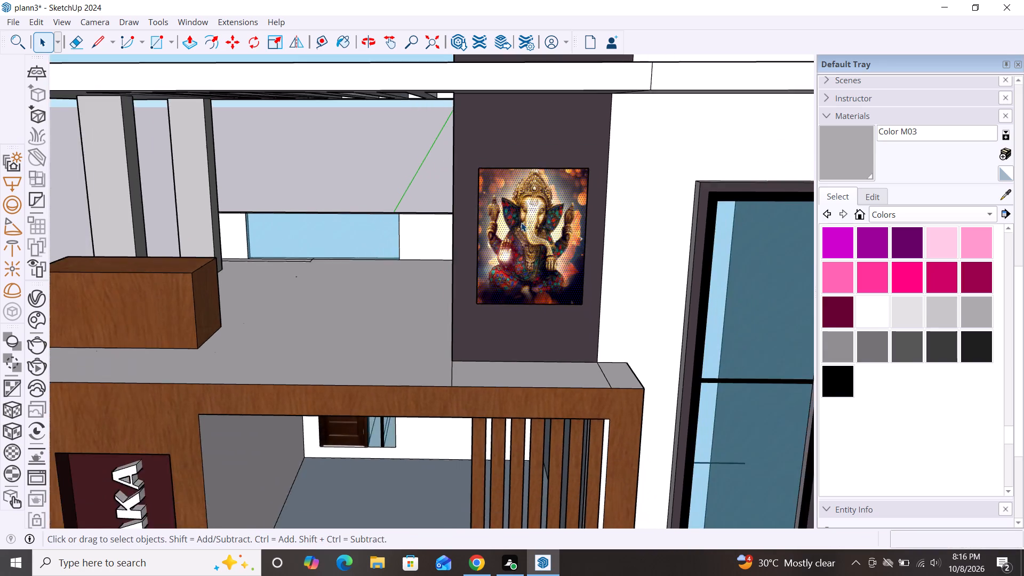
scroll(521, 222, "down", 10)
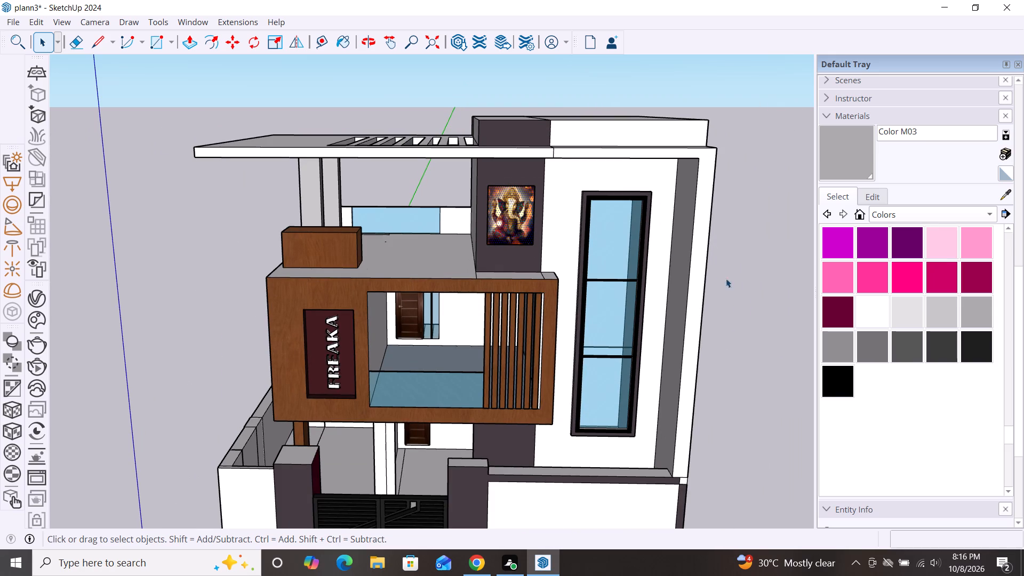
scroll(522, 200, "up", 9)
left_click(499, 234)
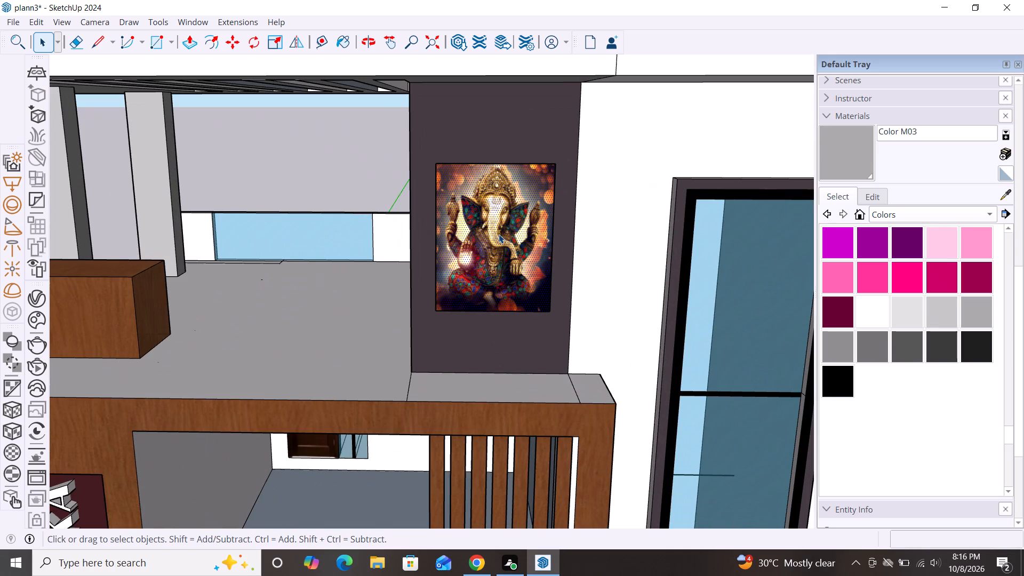
key("s")
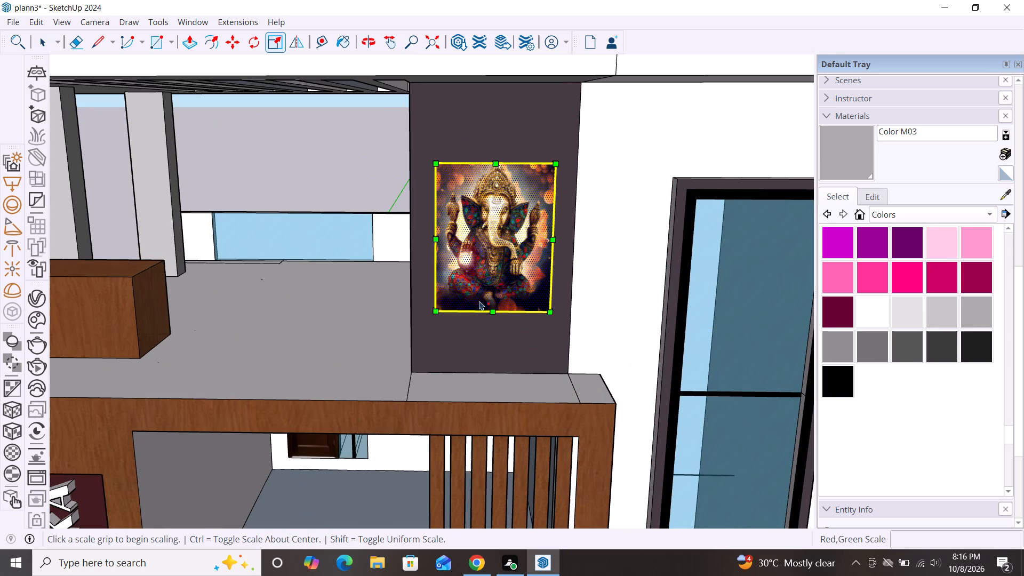
left_click_drag(494, 309, 498, 259)
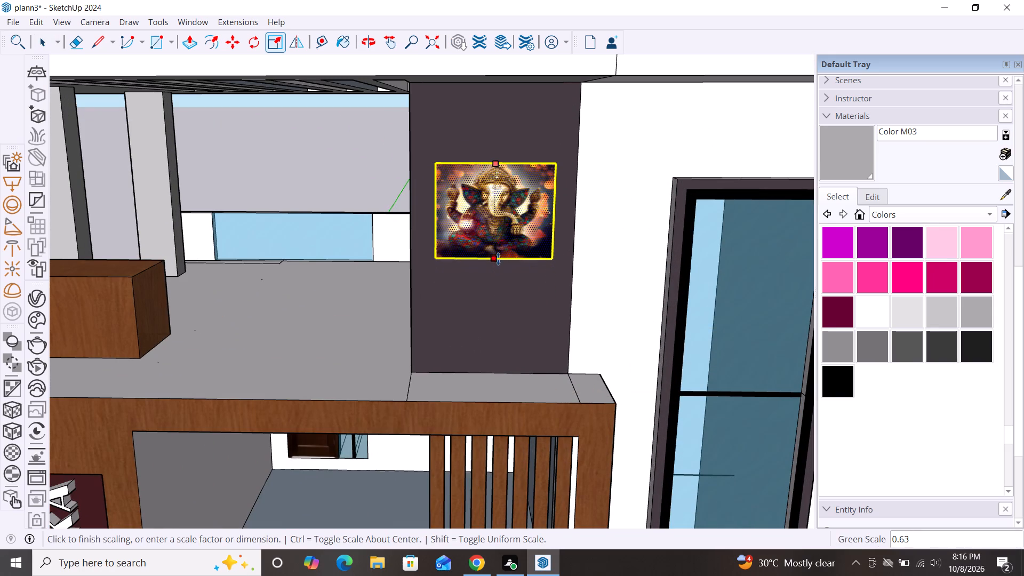
left_click_drag(498, 259, 503, 282)
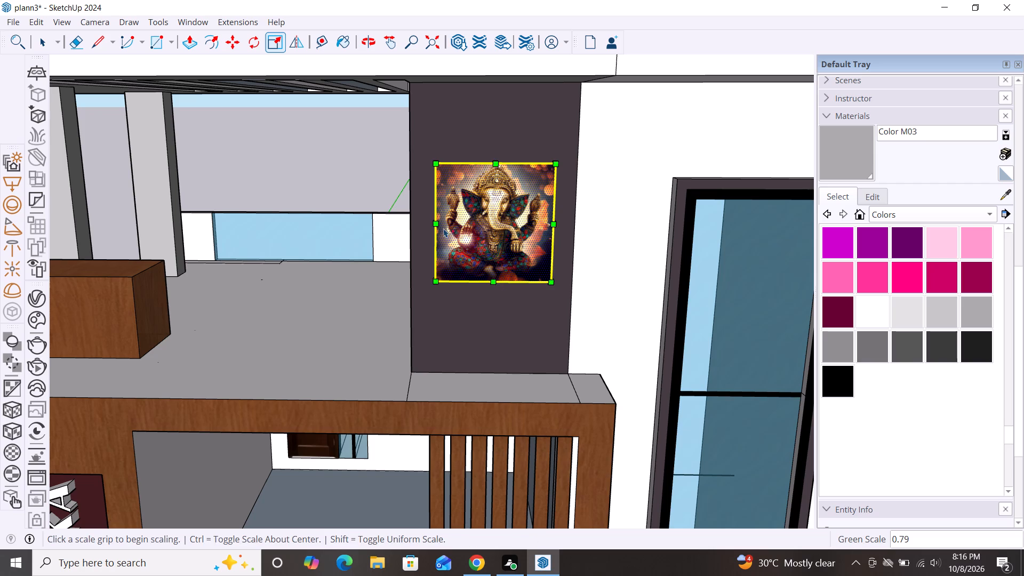
Narrow the Ganesha picture from both side edges so more of the dark column shows on either side.
left_click_drag(436, 224, 470, 219)
left_click(470, 219)
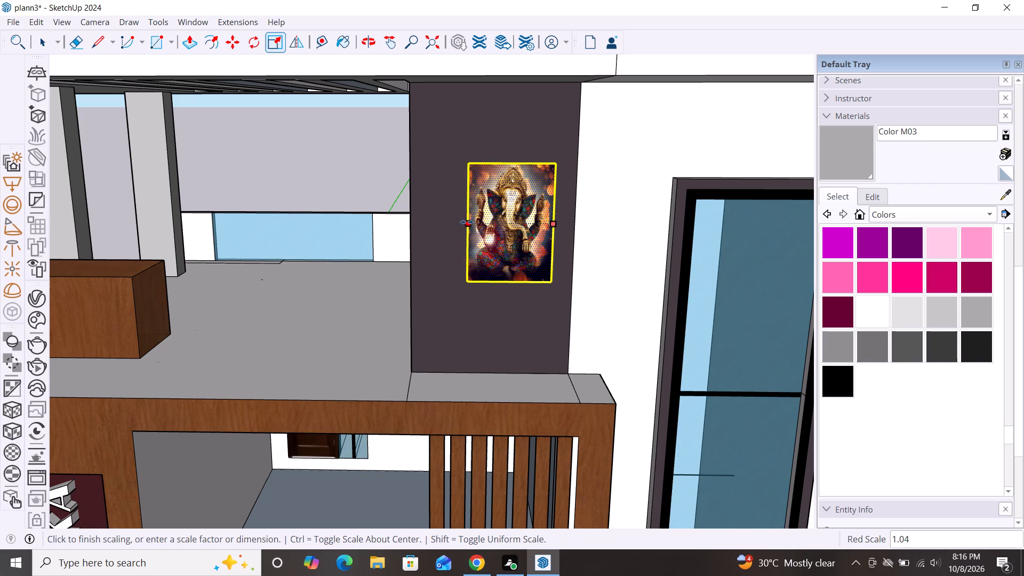
left_click(454, 221)
left_click_drag(557, 225, 550, 227)
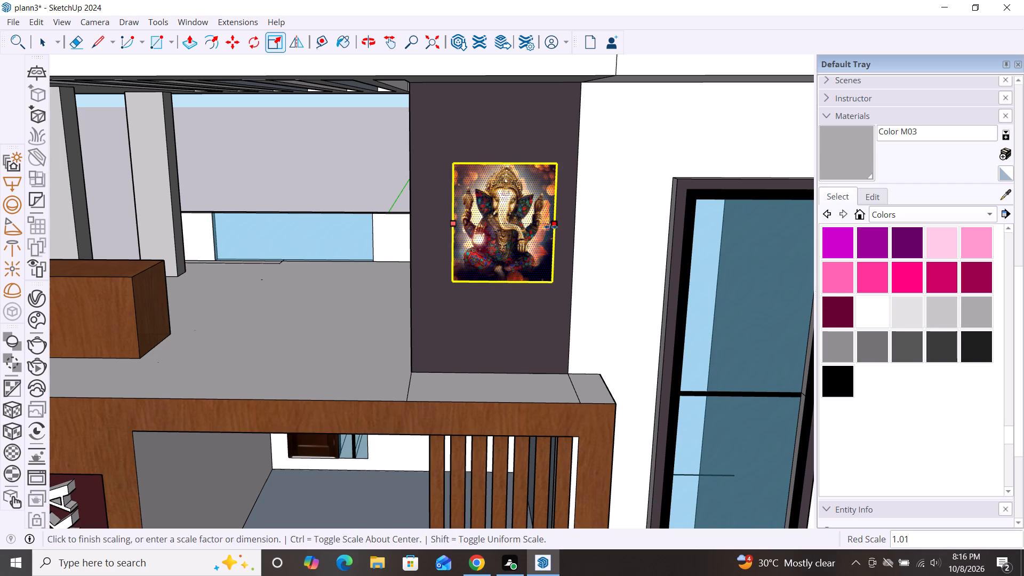
left_click_drag(550, 227, 545, 229)
left_click(545, 229)
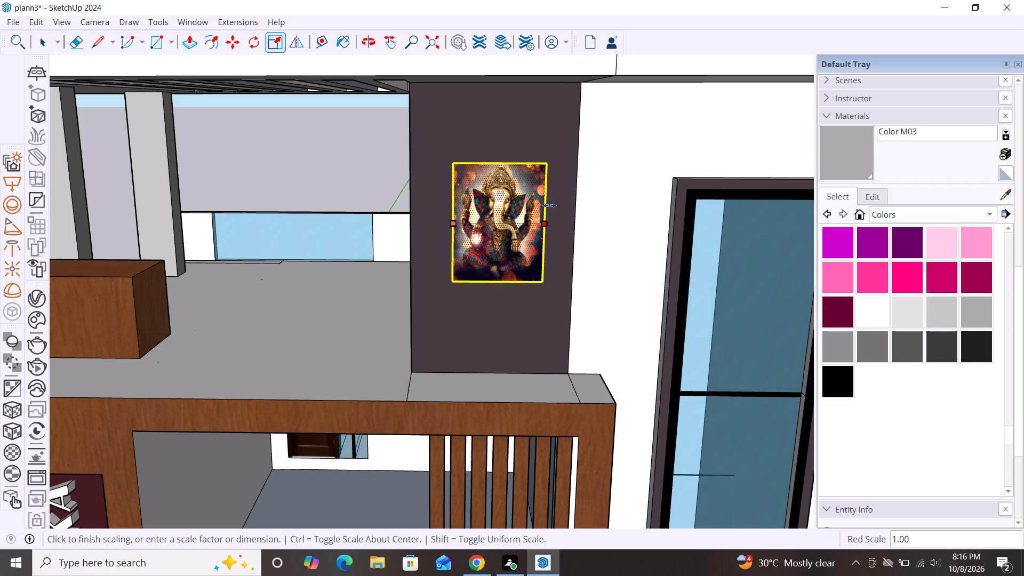
left_click(549, 205)
Shorten the Ganesha picture slightly by scaling its top edge downward.
left_click_drag(502, 165, 509, 203)
left_click(509, 203)
left_click_drag(500, 203, 503, 185)
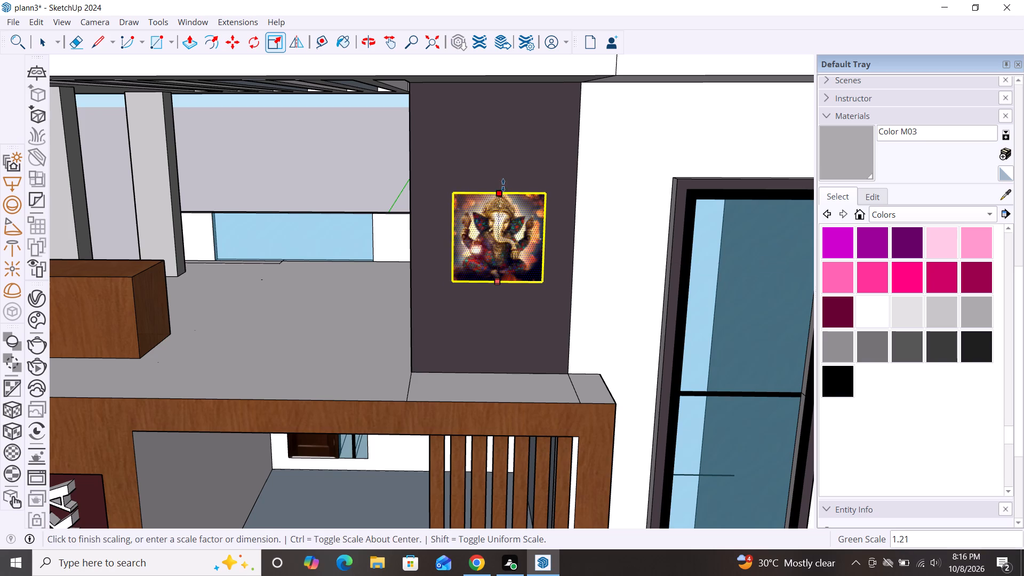
left_click_drag(503, 185, 502, 180)
left_click(502, 180)
key("space")
Move the Ganesha picture by its lower corner about 2" sideways towards the terrace, and clear the selection.
scroll(497, 167, "down", 5)
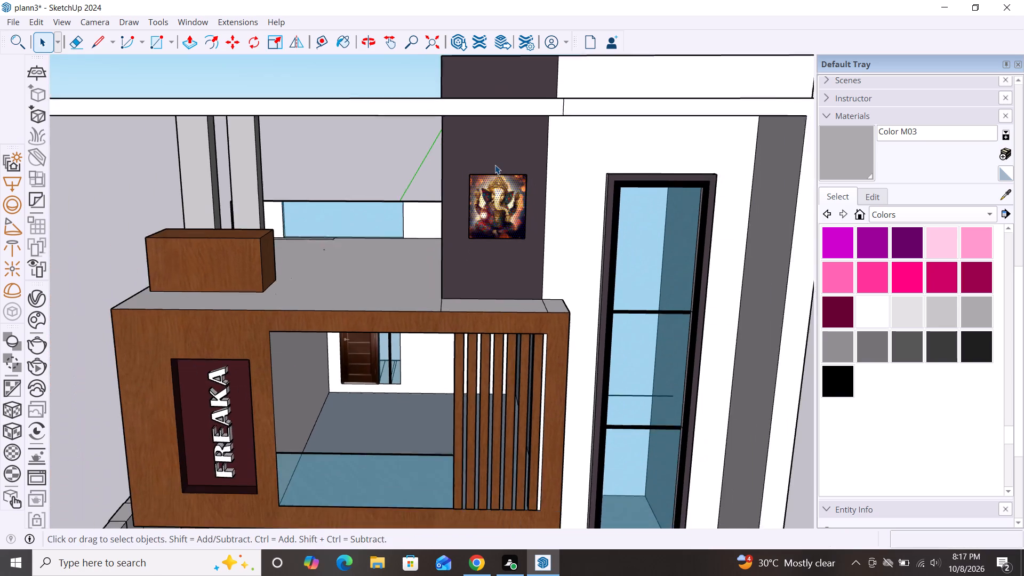
scroll(495, 165, "down", 1)
scroll(506, 214, "up", 4)
key("m")
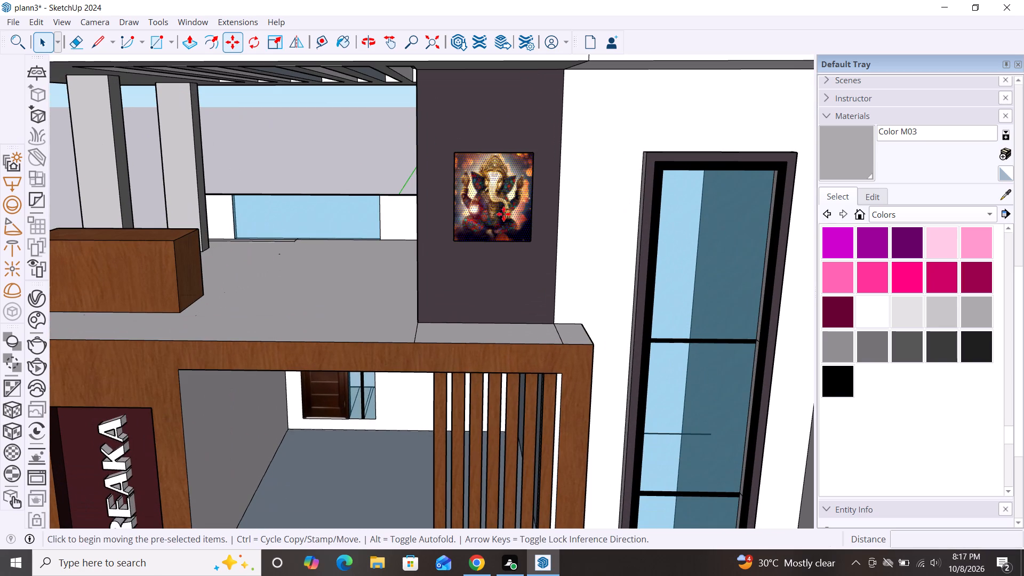
left_click(456, 239)
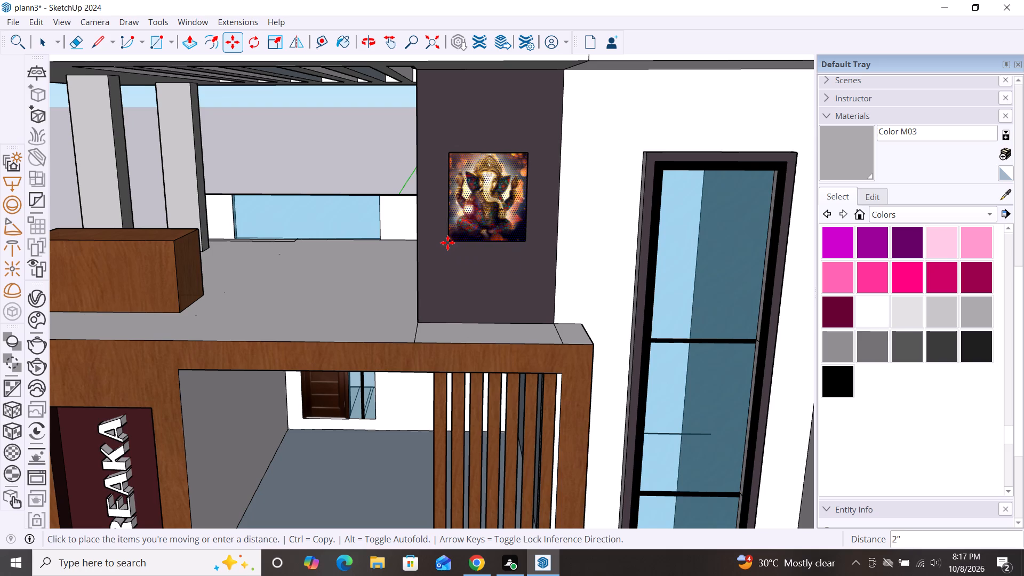
left_click(447, 243)
key("space")
scroll(460, 191, "down", 4)
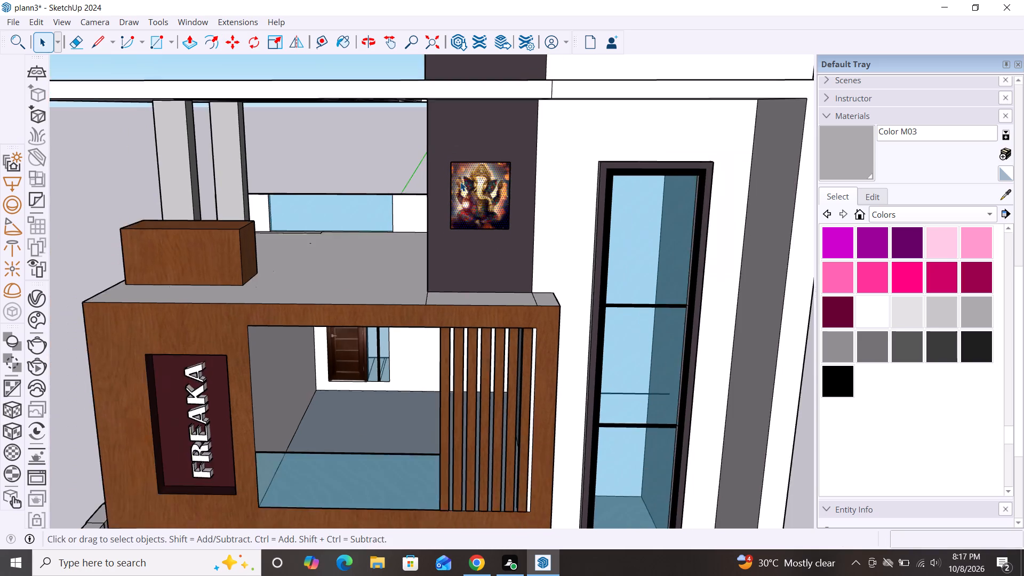
scroll(460, 182, "down", 6)
scroll(700, 303, "down", 2)
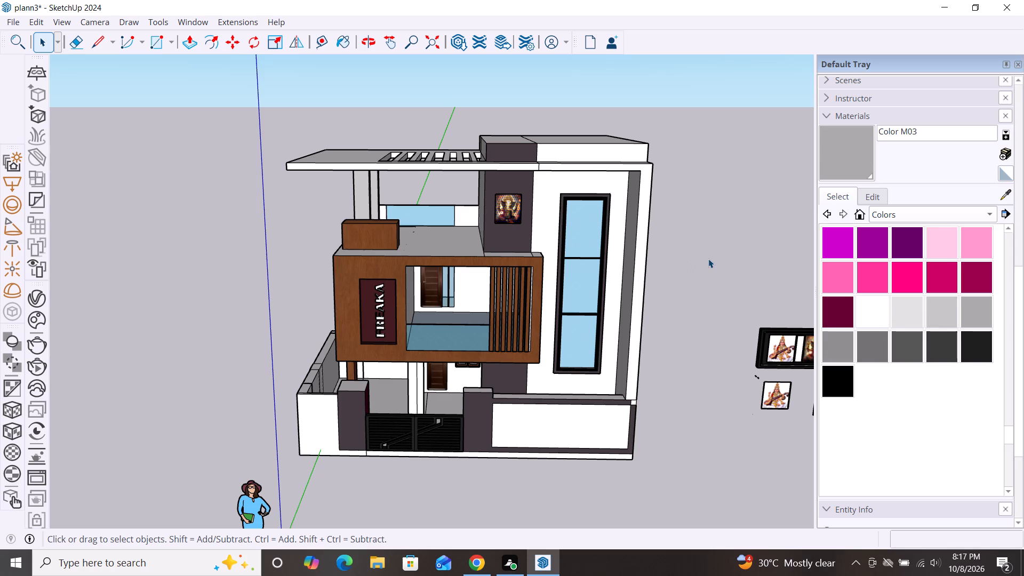
left_click(708, 259)
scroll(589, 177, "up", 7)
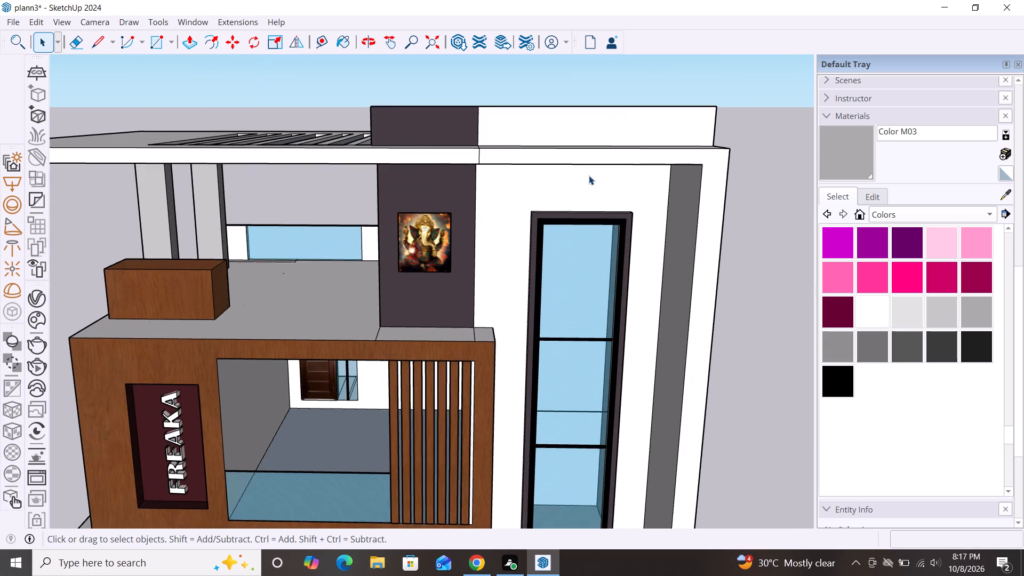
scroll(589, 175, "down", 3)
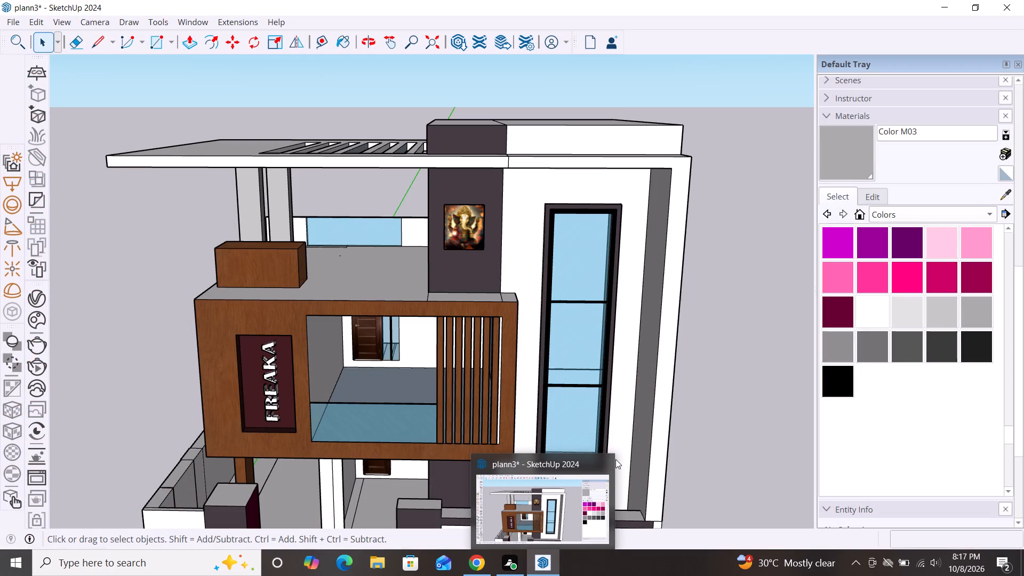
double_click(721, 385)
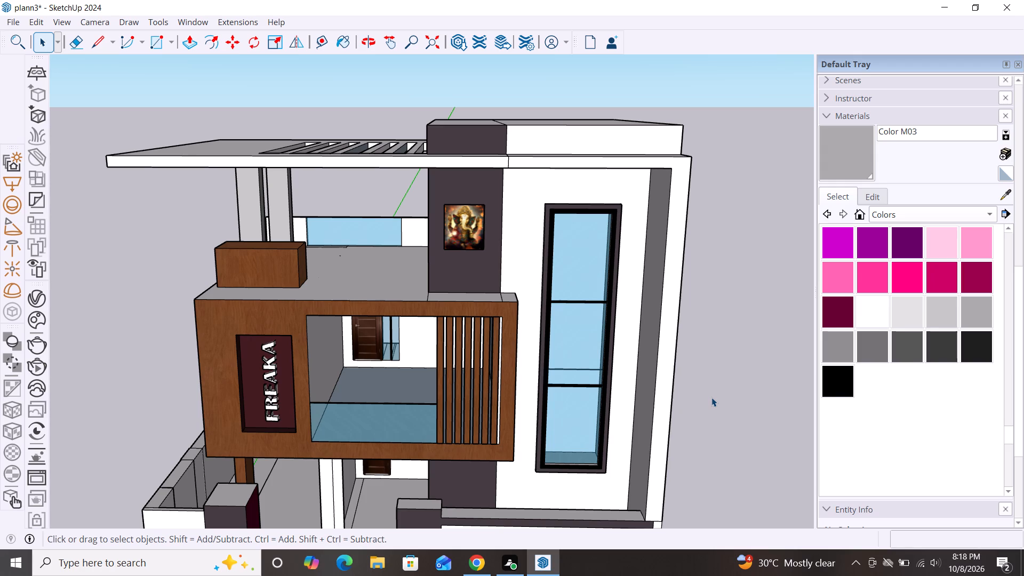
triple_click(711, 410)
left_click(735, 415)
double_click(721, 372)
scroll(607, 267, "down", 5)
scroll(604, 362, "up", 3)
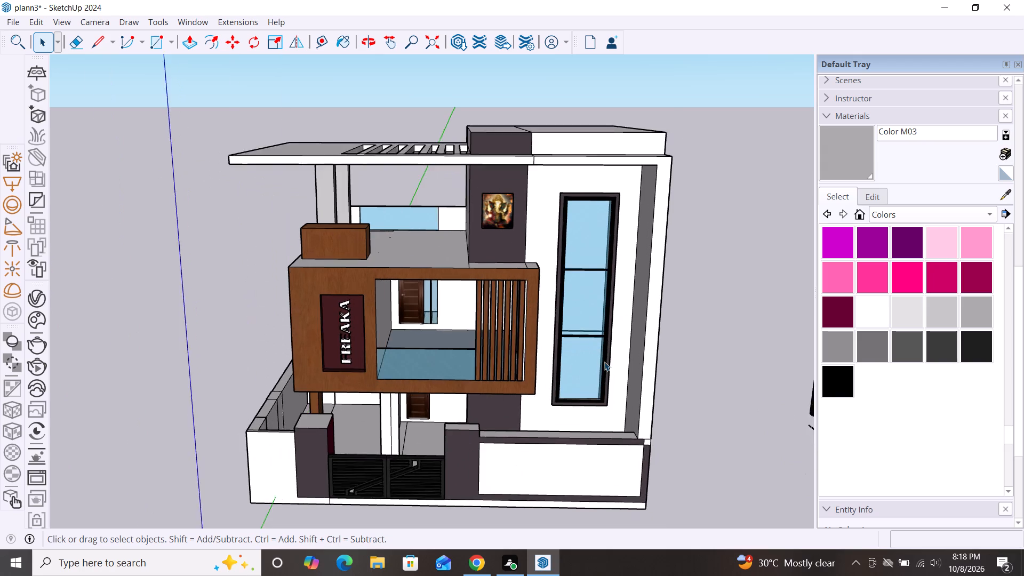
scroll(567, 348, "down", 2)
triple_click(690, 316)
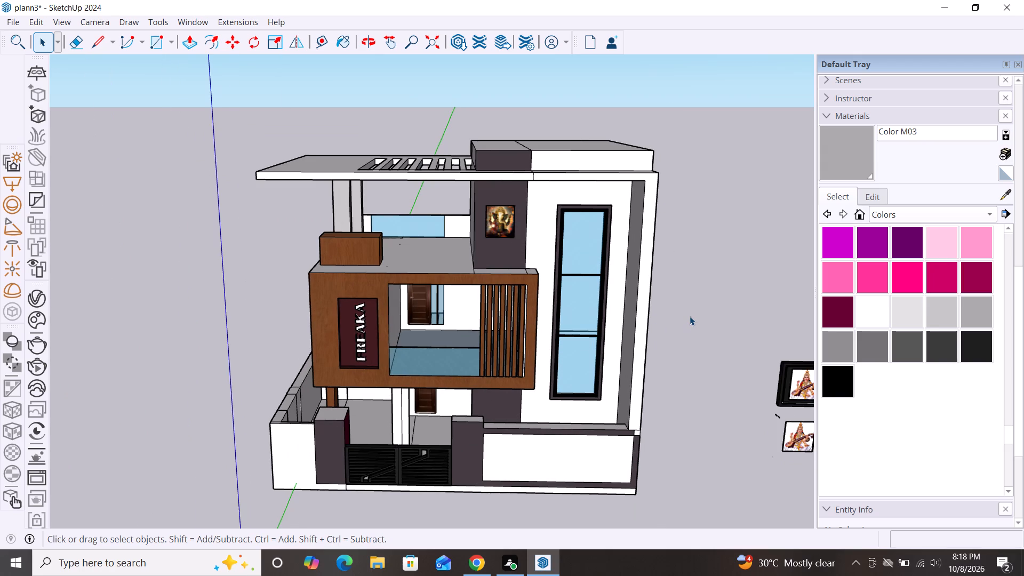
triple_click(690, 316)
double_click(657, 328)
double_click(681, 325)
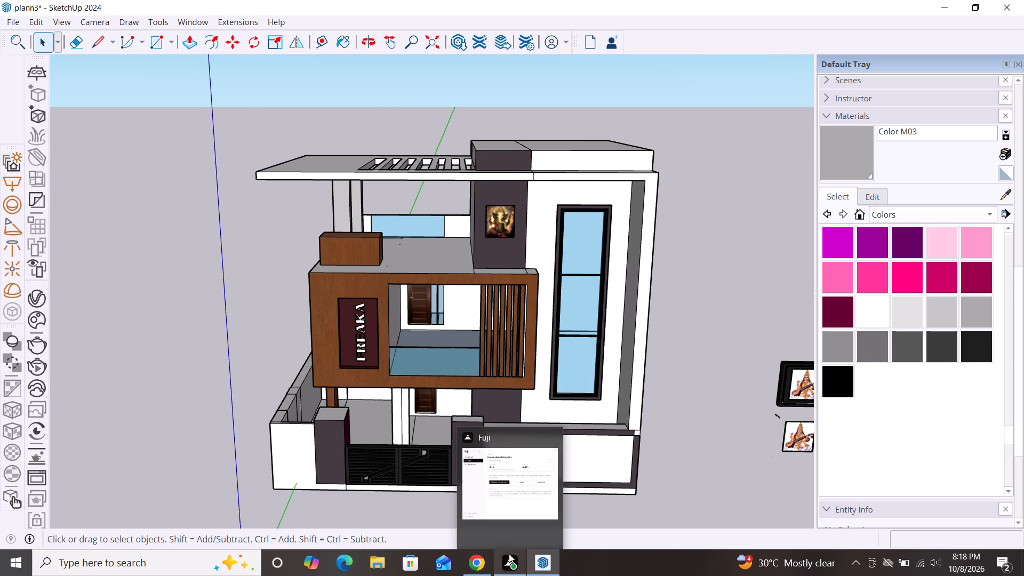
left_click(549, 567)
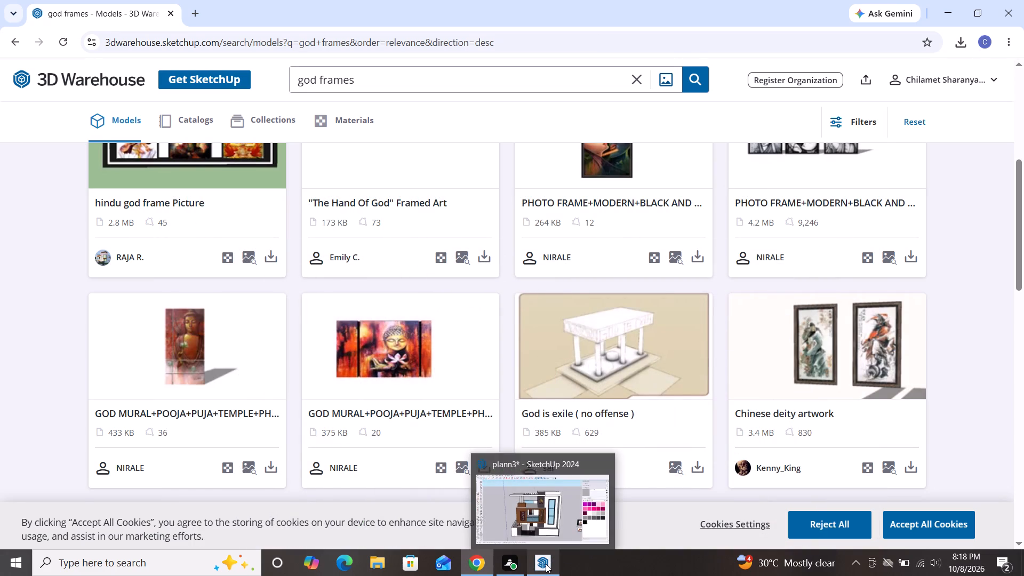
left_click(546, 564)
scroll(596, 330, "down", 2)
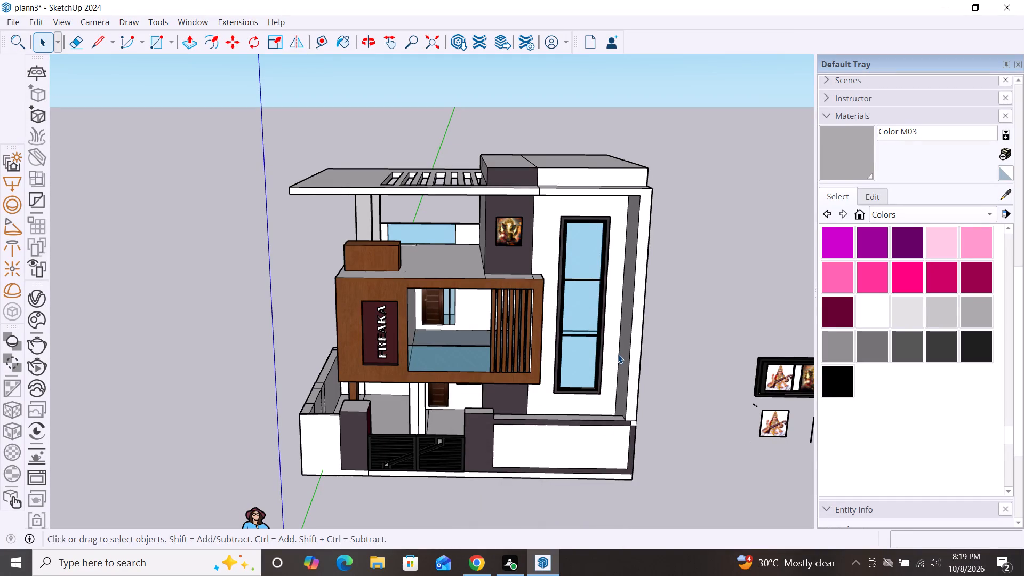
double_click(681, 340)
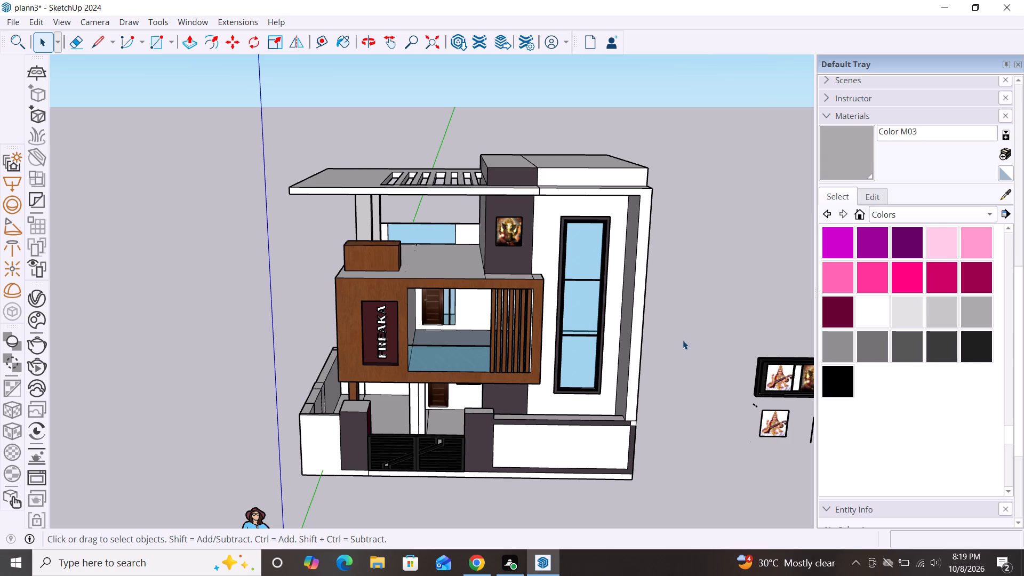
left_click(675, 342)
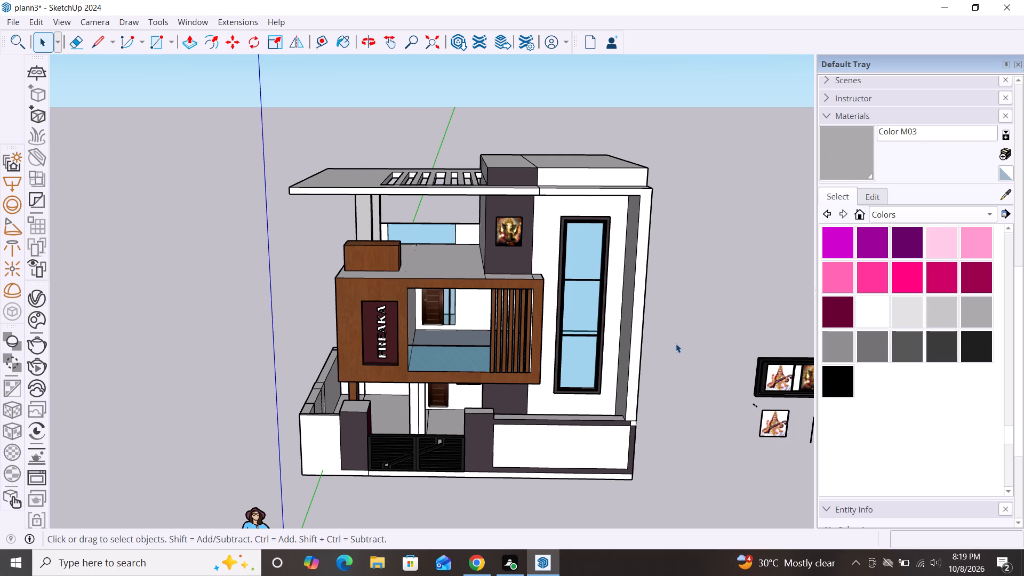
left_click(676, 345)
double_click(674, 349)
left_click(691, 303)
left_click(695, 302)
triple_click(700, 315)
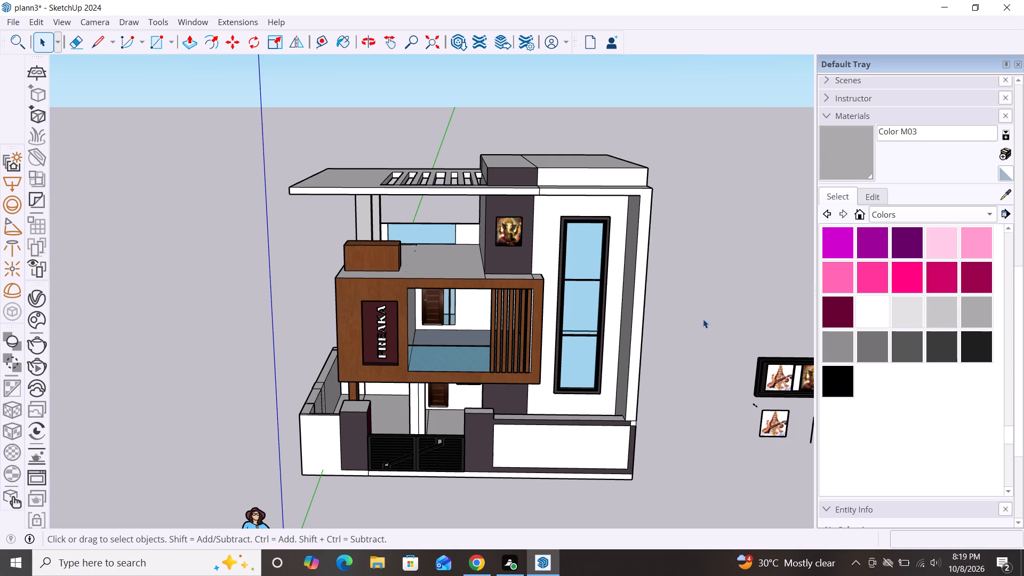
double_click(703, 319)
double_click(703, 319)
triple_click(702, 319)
Delete the leftover framed god pictures and loose frame pieces standing on the ground beside the house.
scroll(671, 289, "down", 3)
scroll(586, 432, "up", 1)
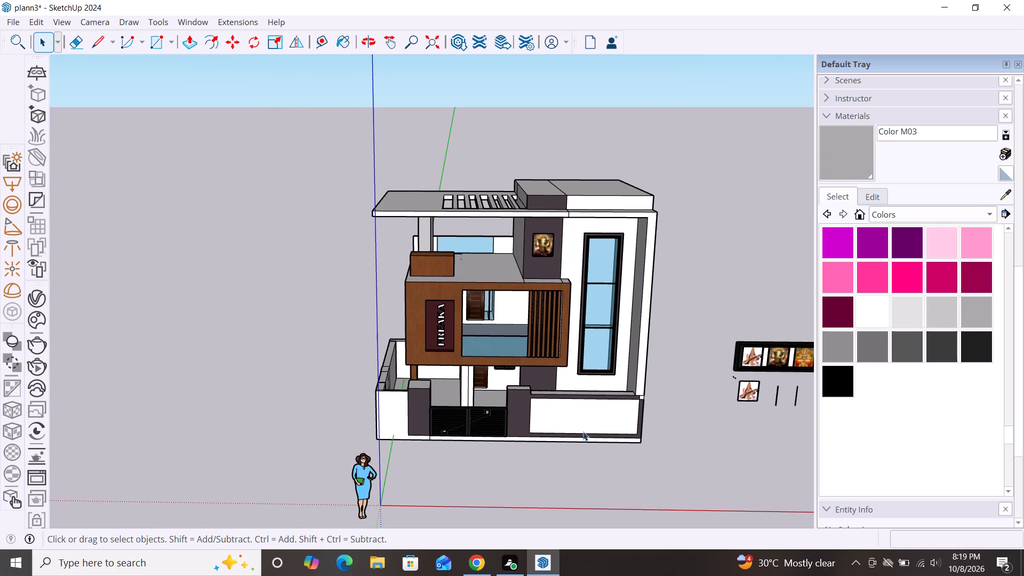
scroll(583, 431, "up", 2)
scroll(490, 364, "down", 2)
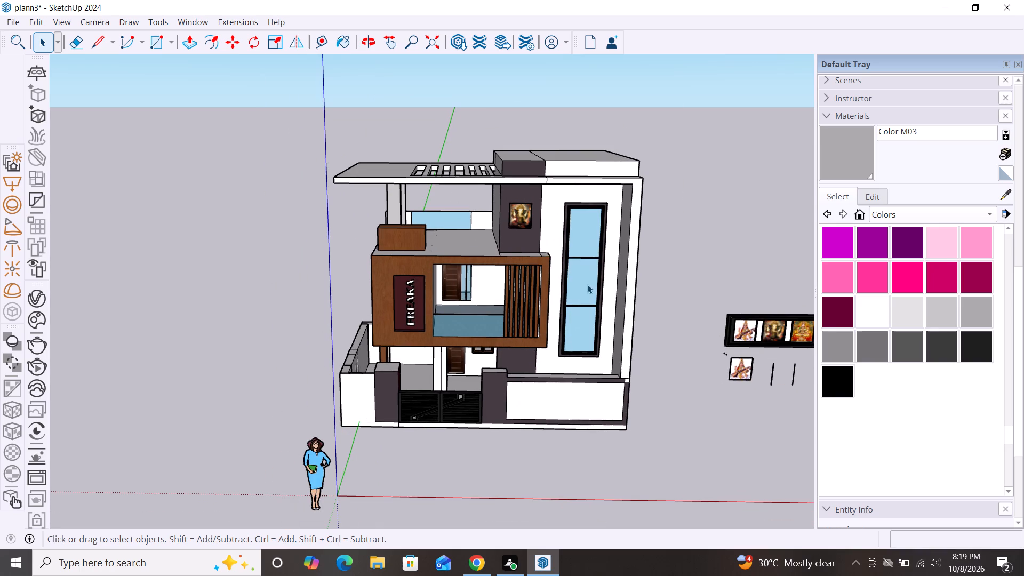
scroll(458, 243, "down", 4)
left_click_drag(707, 267, 589, 364)
key("Delete")
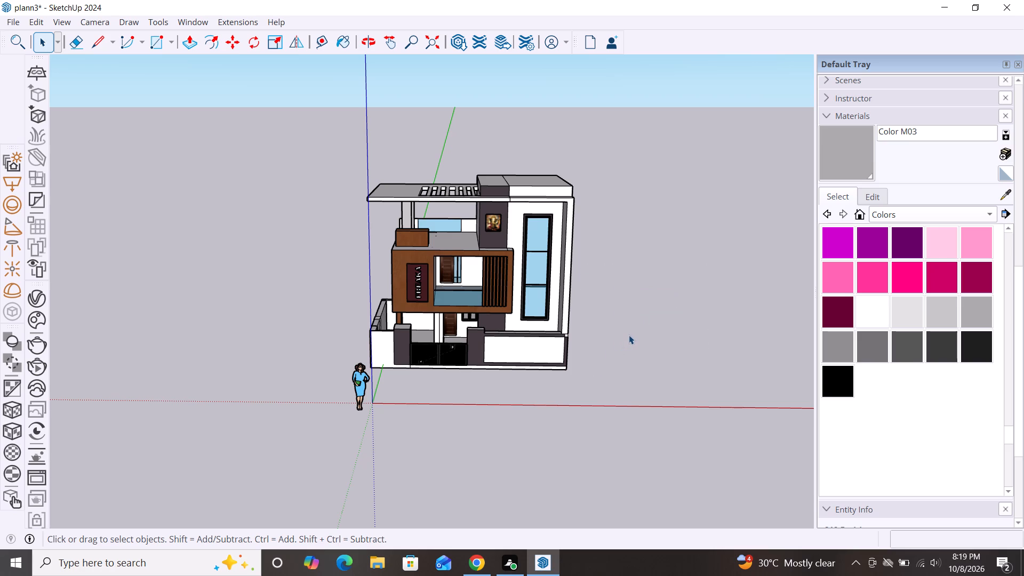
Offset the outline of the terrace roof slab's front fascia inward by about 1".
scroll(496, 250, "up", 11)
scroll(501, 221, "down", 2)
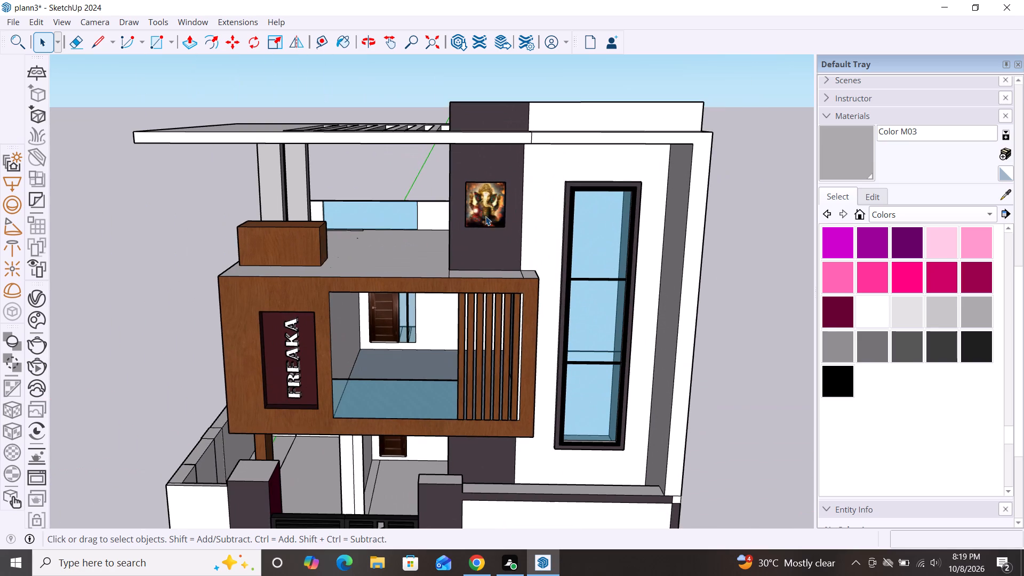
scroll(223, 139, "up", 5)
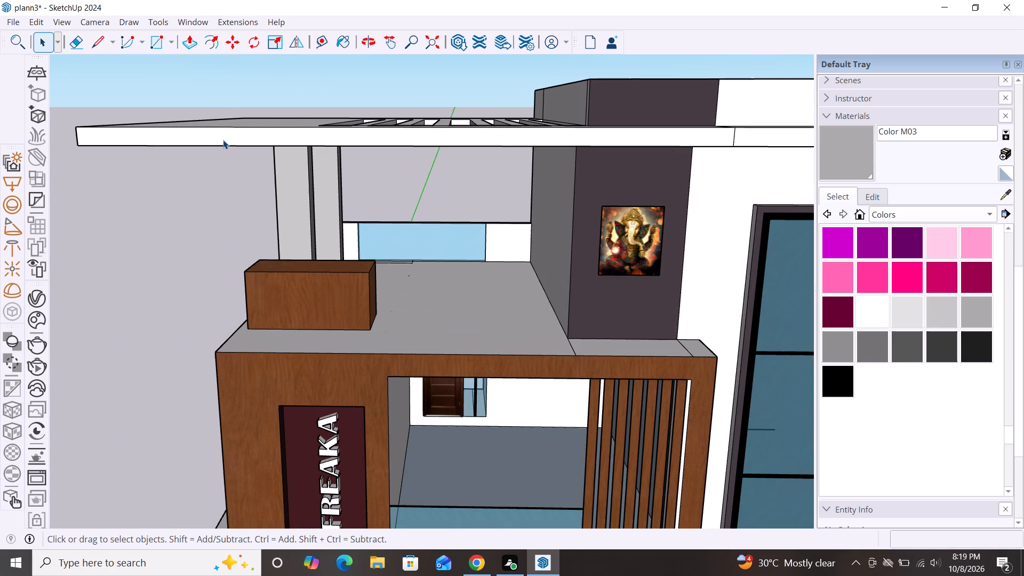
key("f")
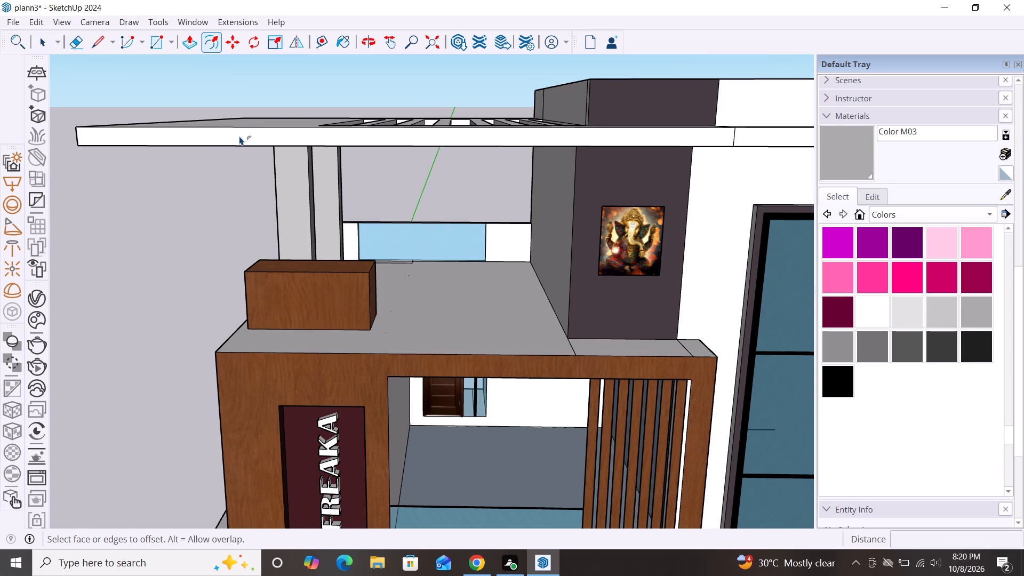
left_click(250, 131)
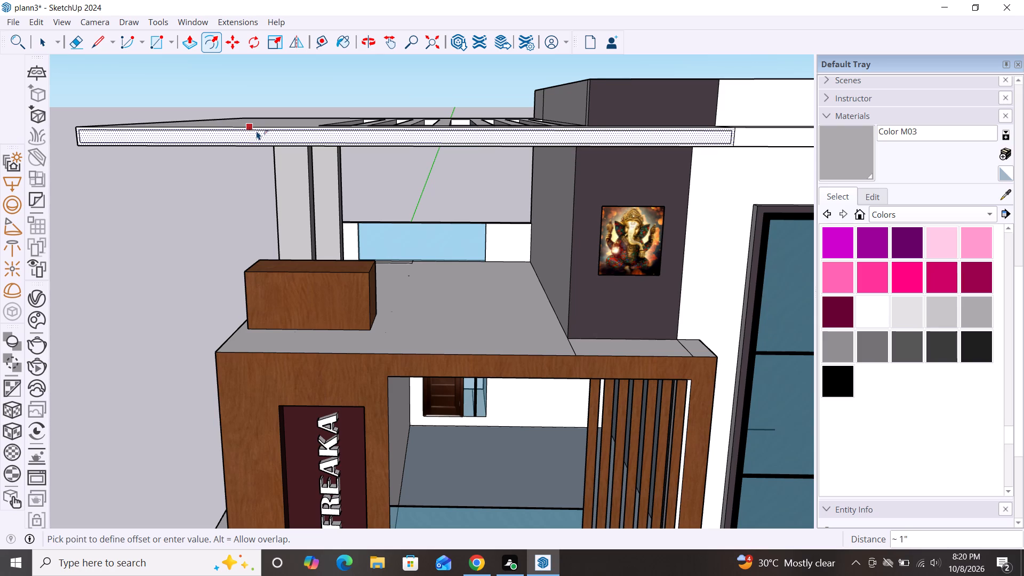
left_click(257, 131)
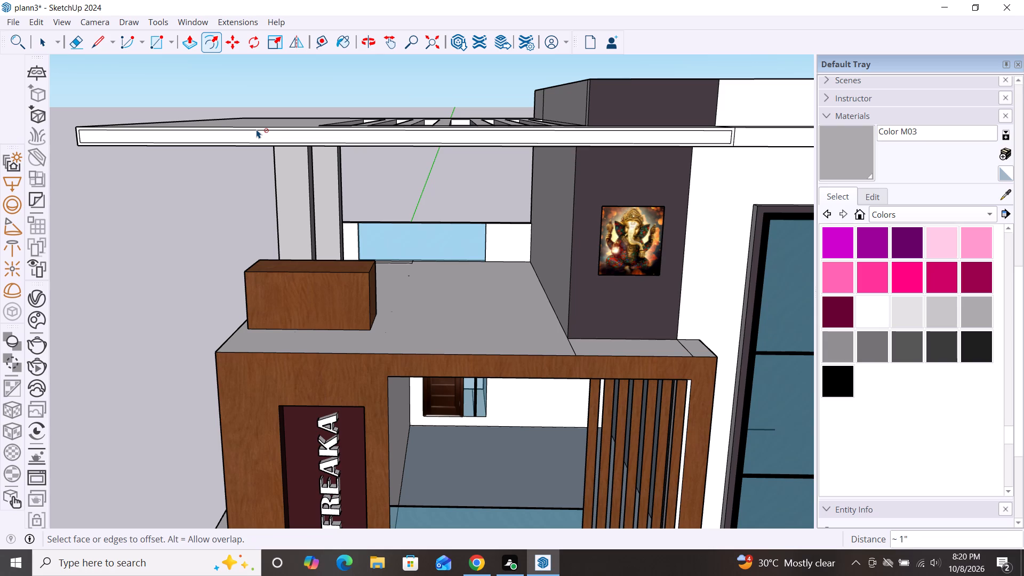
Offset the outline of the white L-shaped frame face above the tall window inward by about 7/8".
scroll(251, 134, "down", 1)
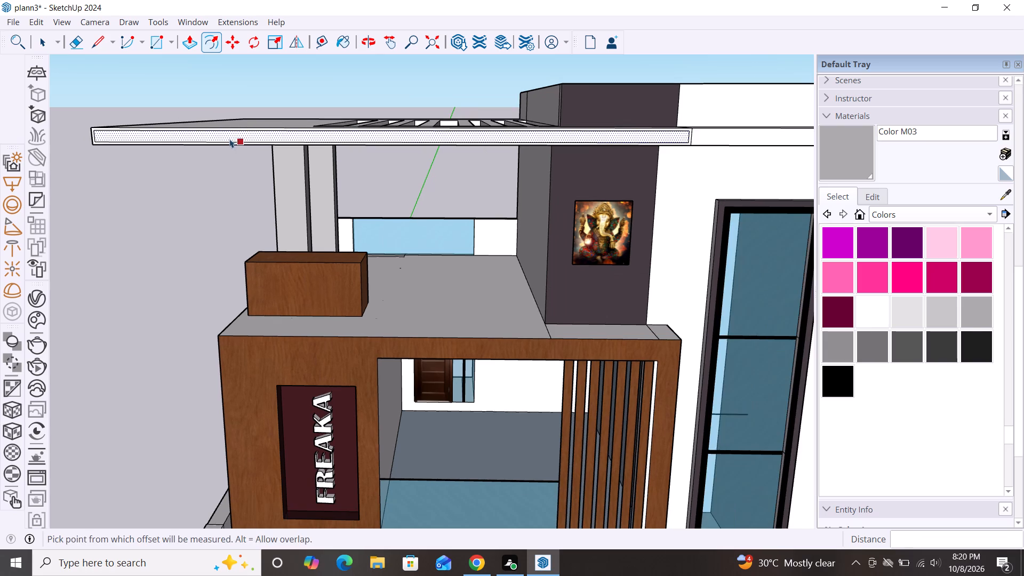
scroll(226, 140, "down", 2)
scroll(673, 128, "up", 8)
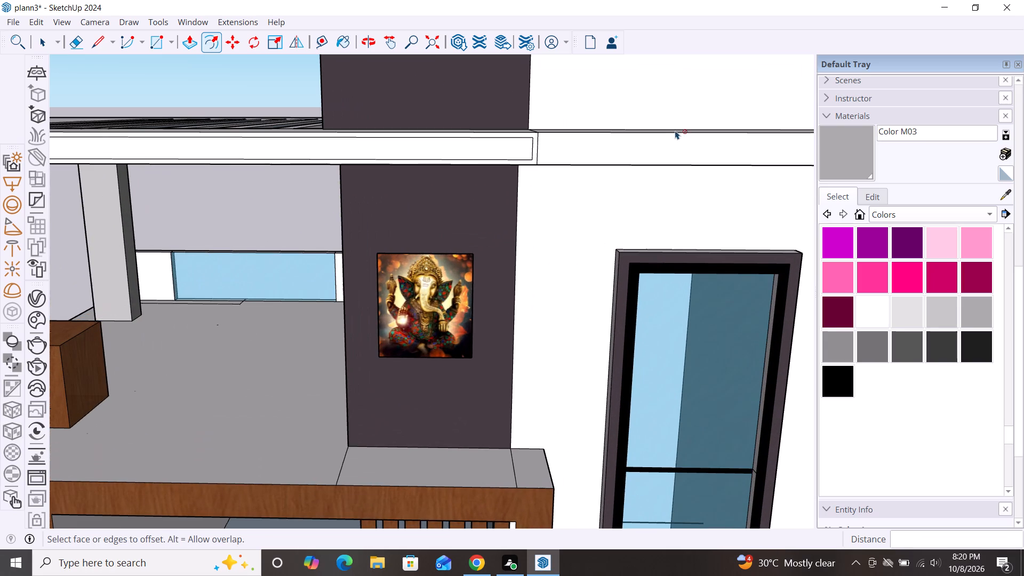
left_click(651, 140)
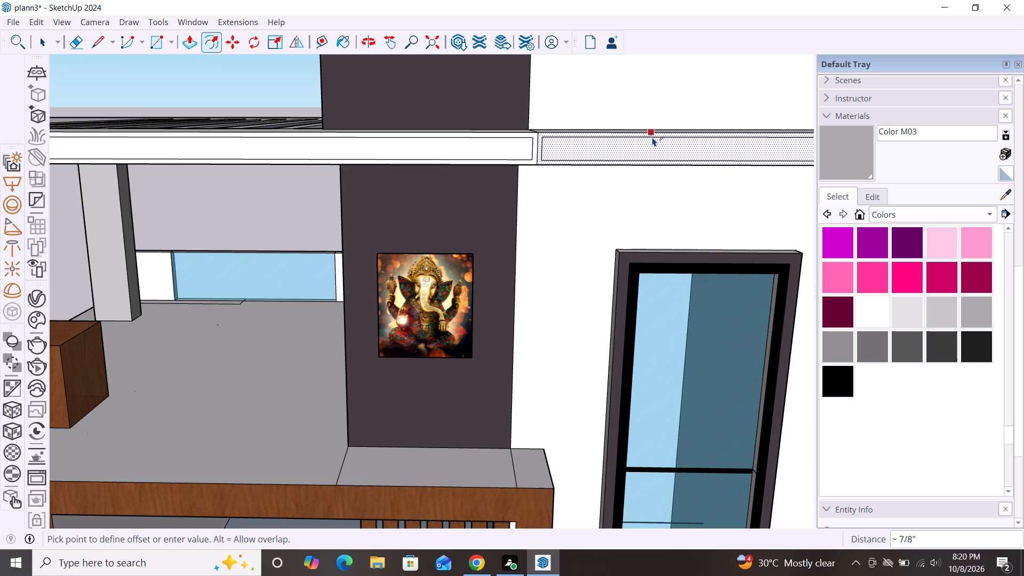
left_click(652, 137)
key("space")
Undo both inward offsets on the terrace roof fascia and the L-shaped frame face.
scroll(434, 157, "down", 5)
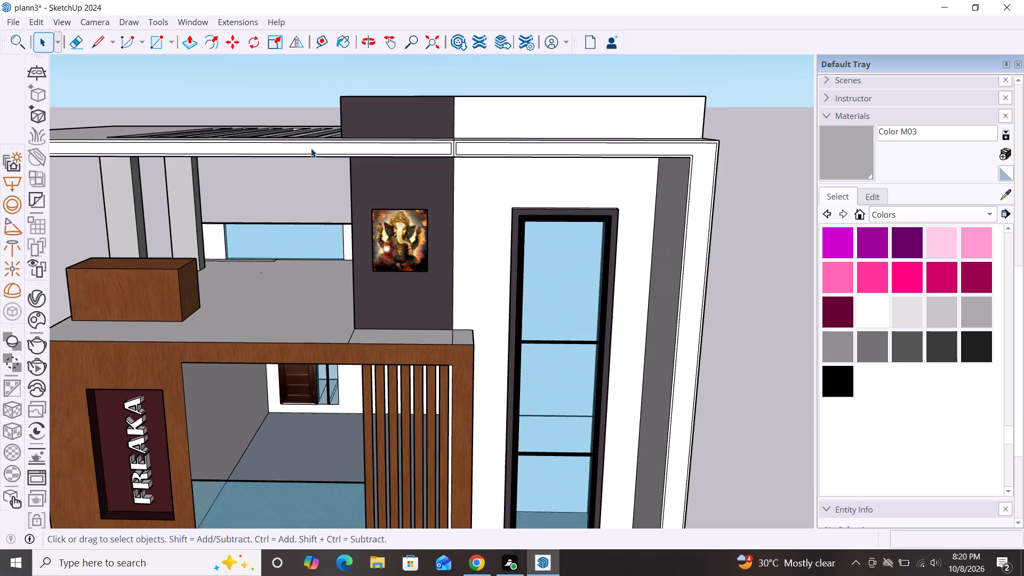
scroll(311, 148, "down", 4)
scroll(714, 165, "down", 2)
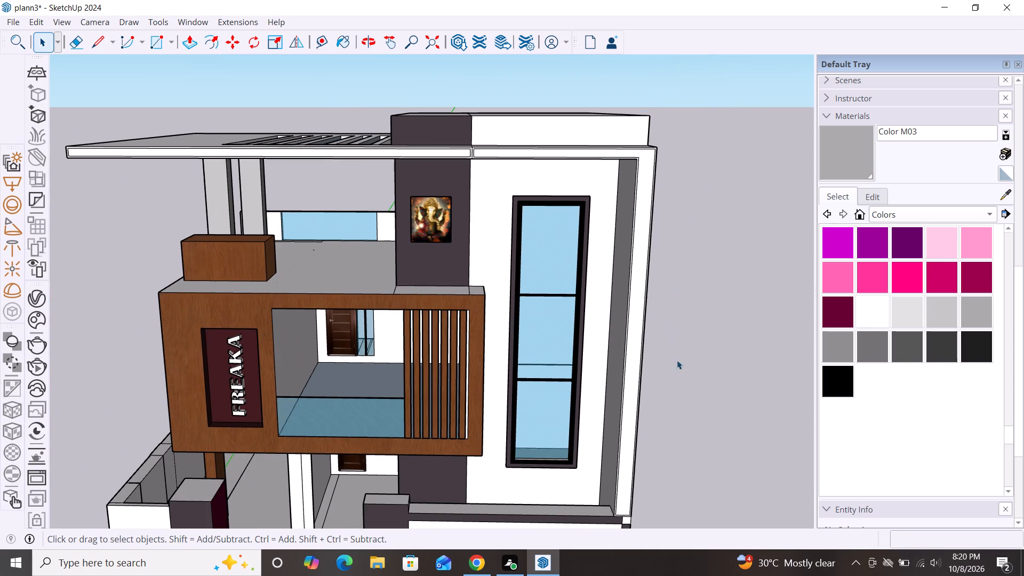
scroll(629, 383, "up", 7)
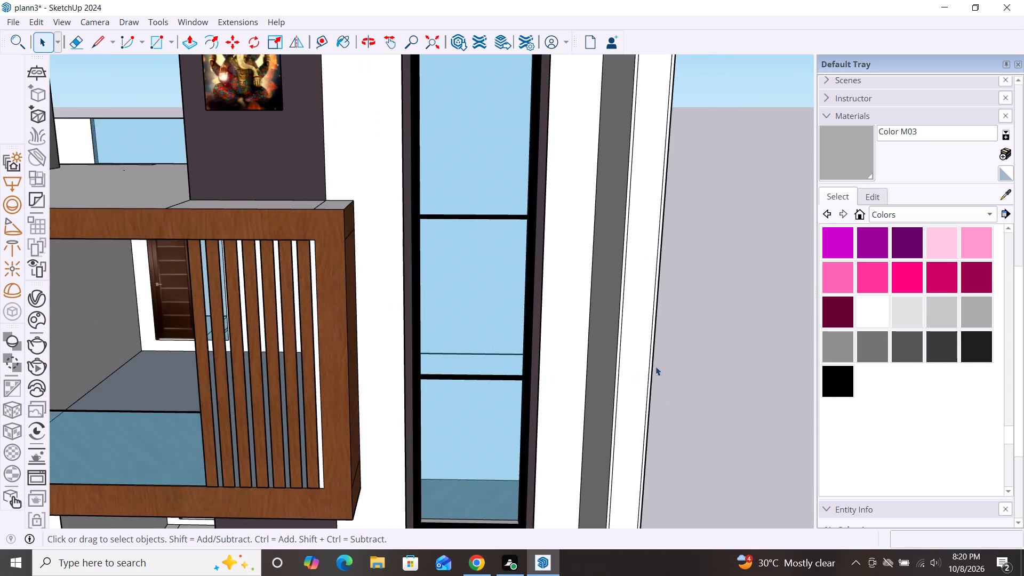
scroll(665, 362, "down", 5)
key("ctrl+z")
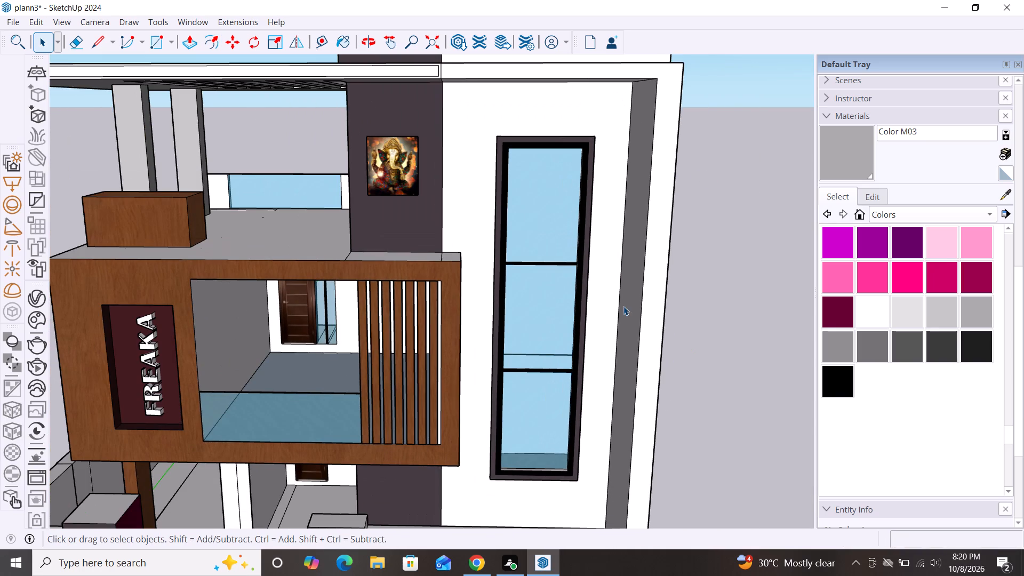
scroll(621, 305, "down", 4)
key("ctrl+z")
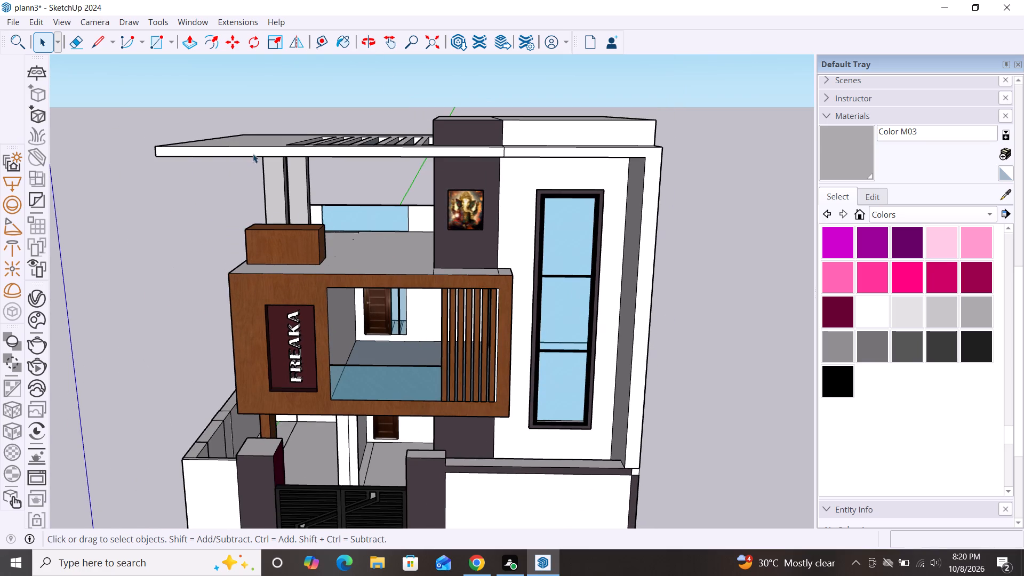
Offset the outline of the terrace roof slab's front fascia inward by about 1 11/16".
scroll(257, 149, "up", 4)
key("f")
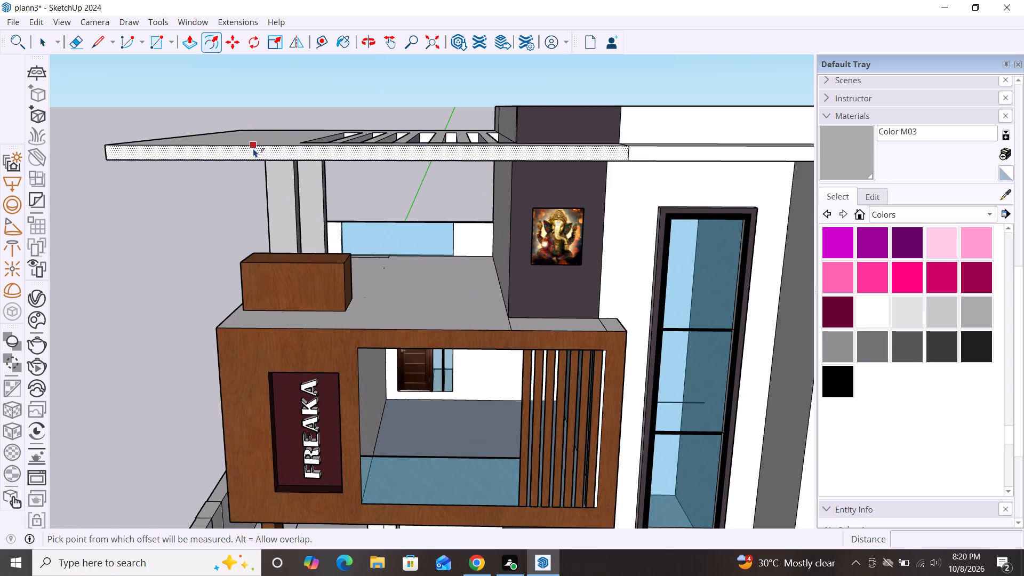
left_click(249, 152)
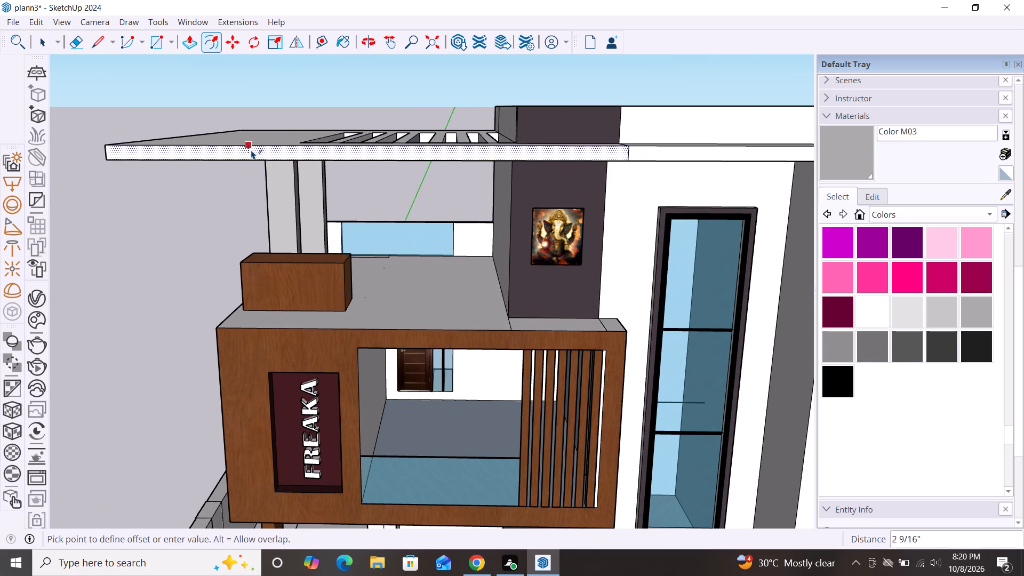
left_click(251, 150)
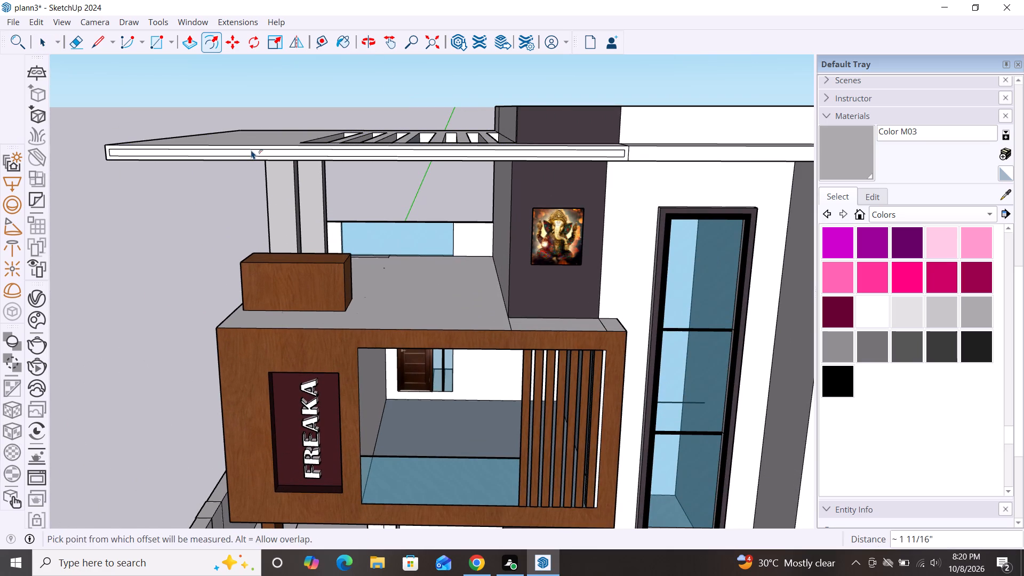
key("space")
Offset the outline of the white L-shaped frame face around the tall window wall inward by about 1 1/2".
scroll(179, 164, "down", 6)
key("f")
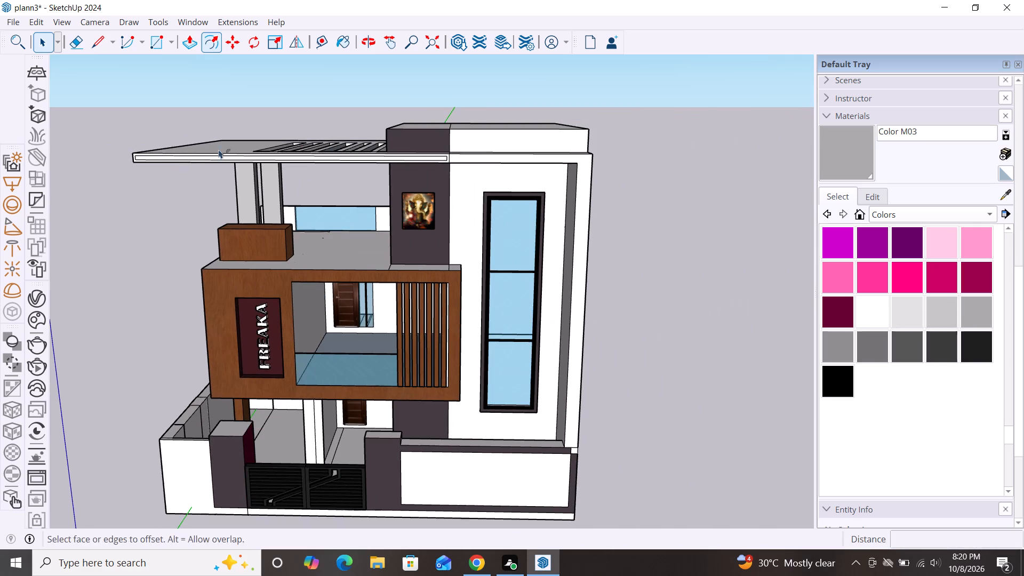
scroll(506, 154, "up", 6)
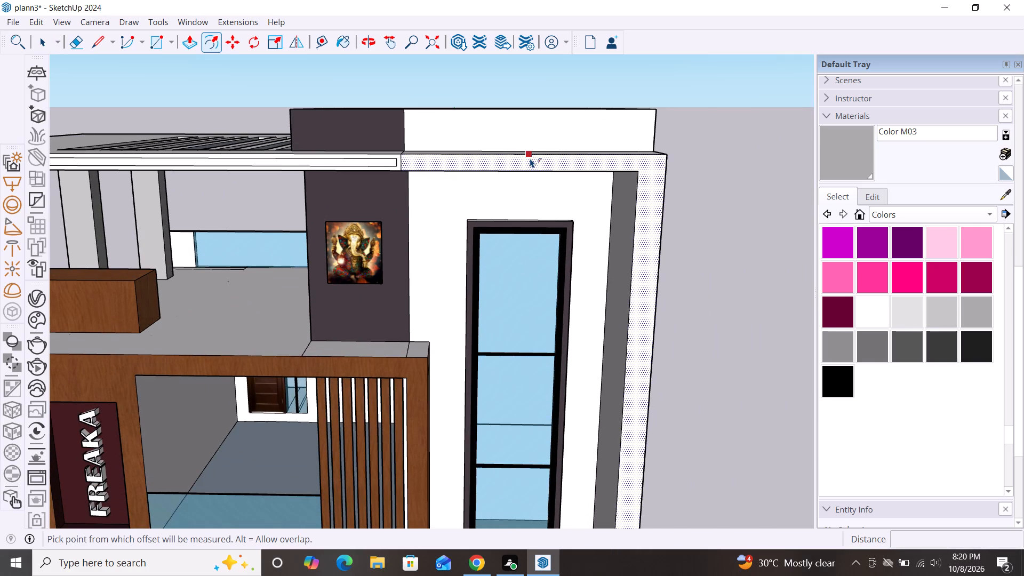
left_click(530, 158)
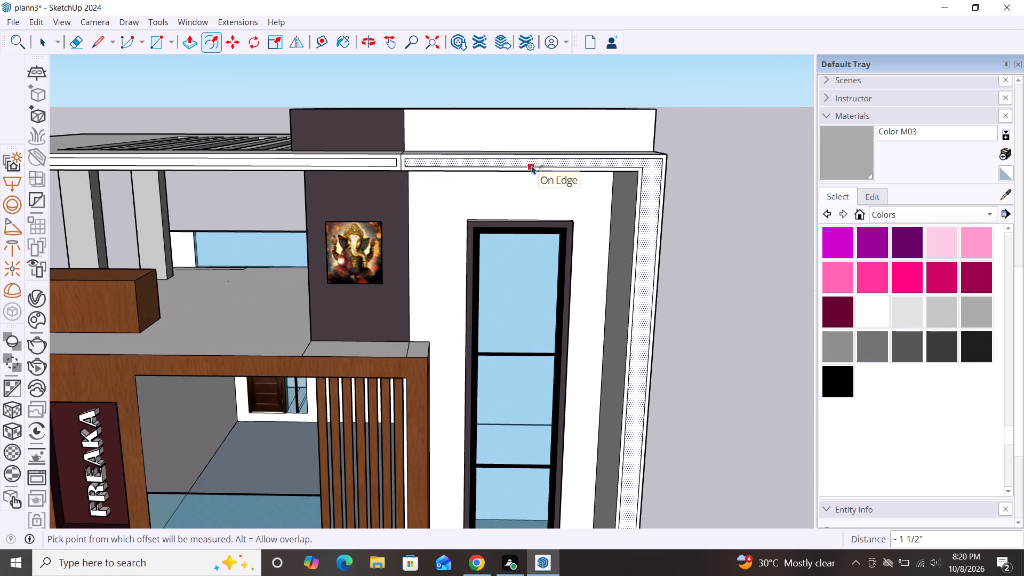
left_click(532, 165)
key("space")
left_click(715, 185)
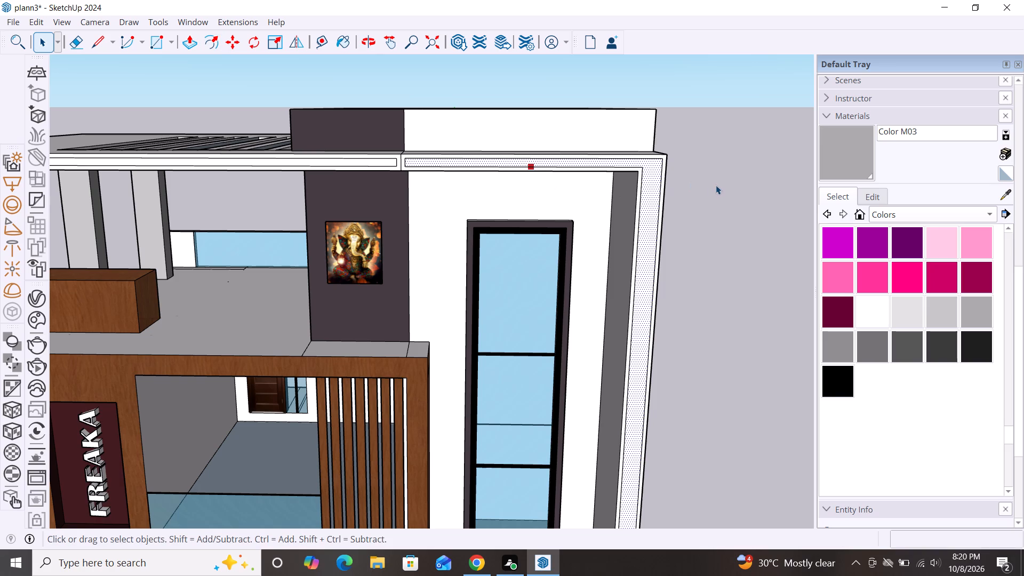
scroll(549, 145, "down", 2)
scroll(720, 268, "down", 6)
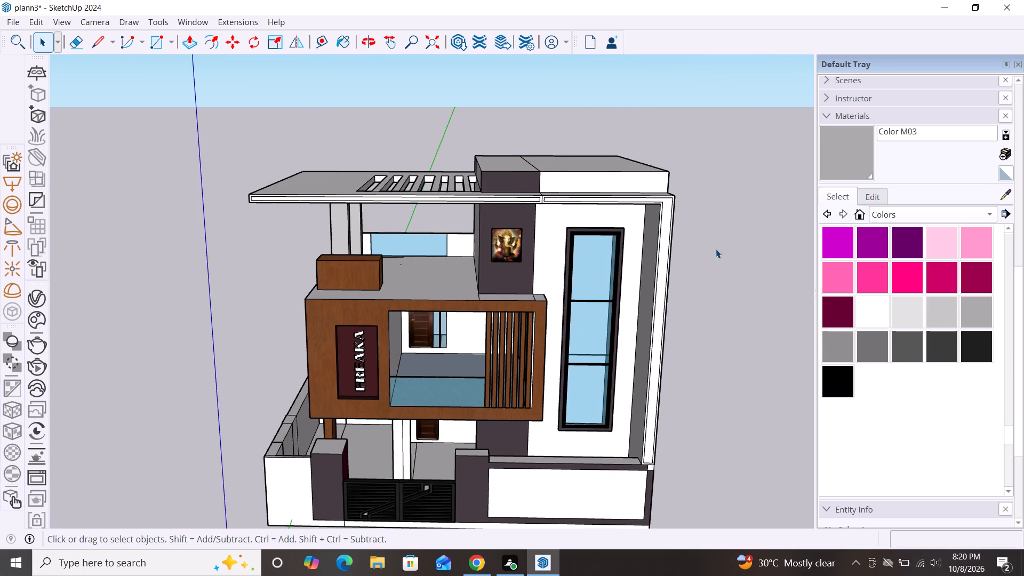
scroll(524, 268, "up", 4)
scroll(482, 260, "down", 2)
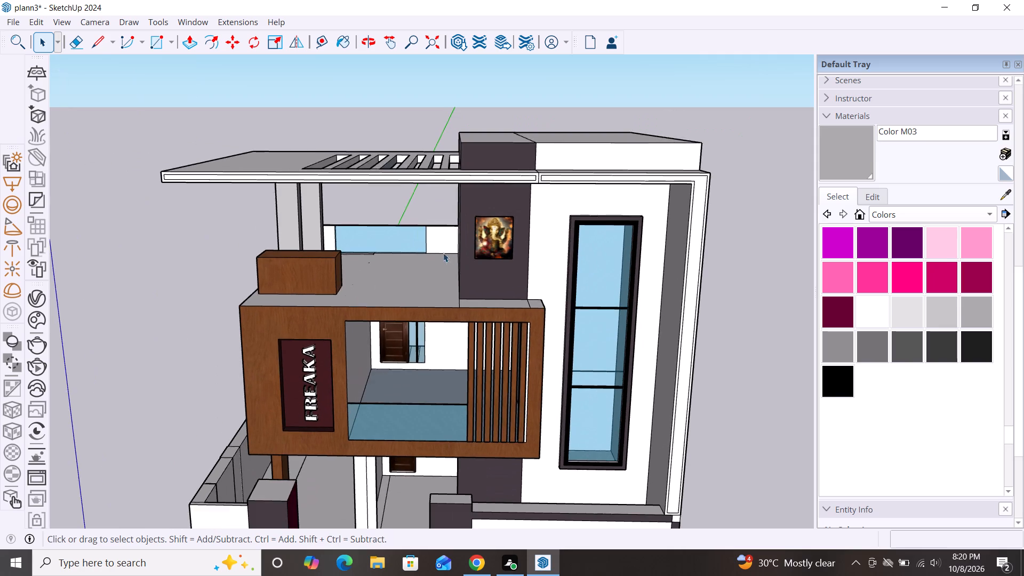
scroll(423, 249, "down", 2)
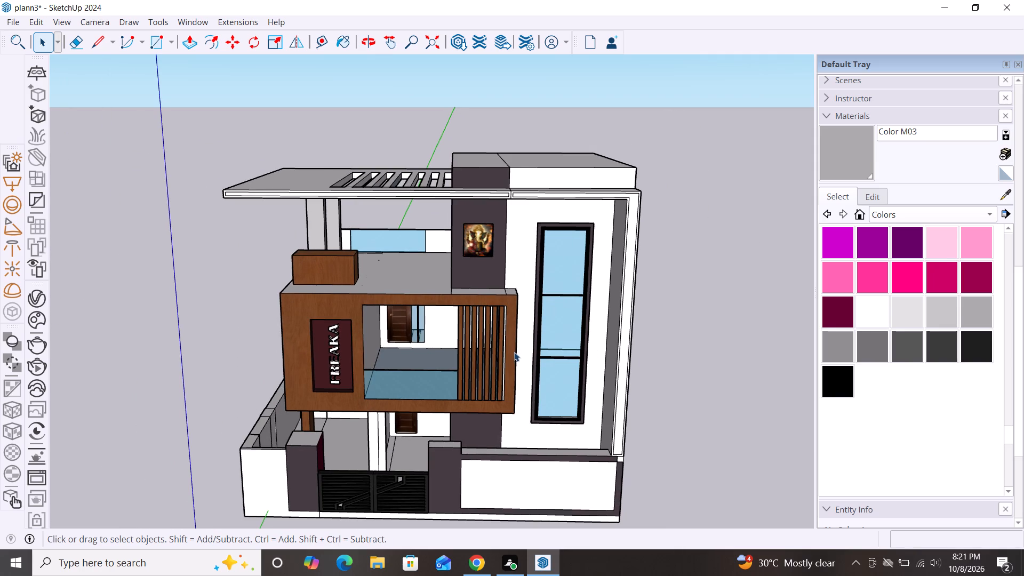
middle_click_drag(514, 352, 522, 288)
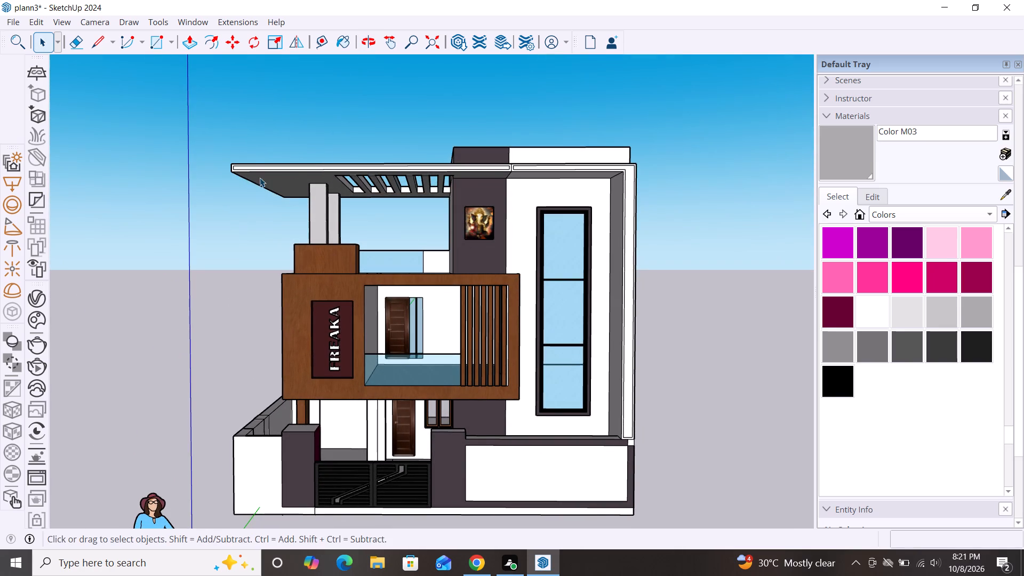
Paint the border strip around the terrace roof slab's front fascia with the dark grey Color M06.
scroll(251, 166, "up", 8)
scroll(250, 164, "down", 1)
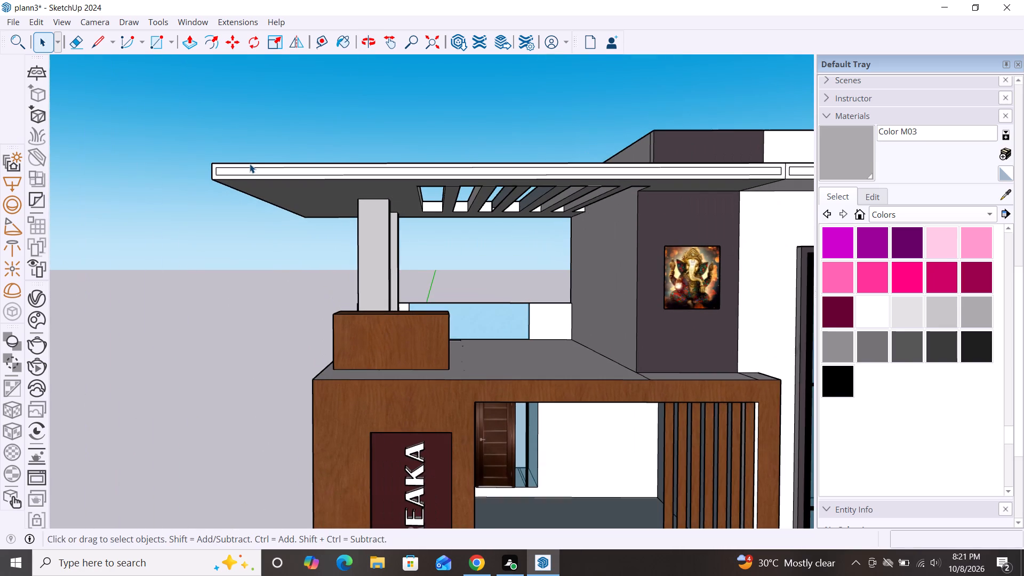
scroll(250, 164, "down", 2)
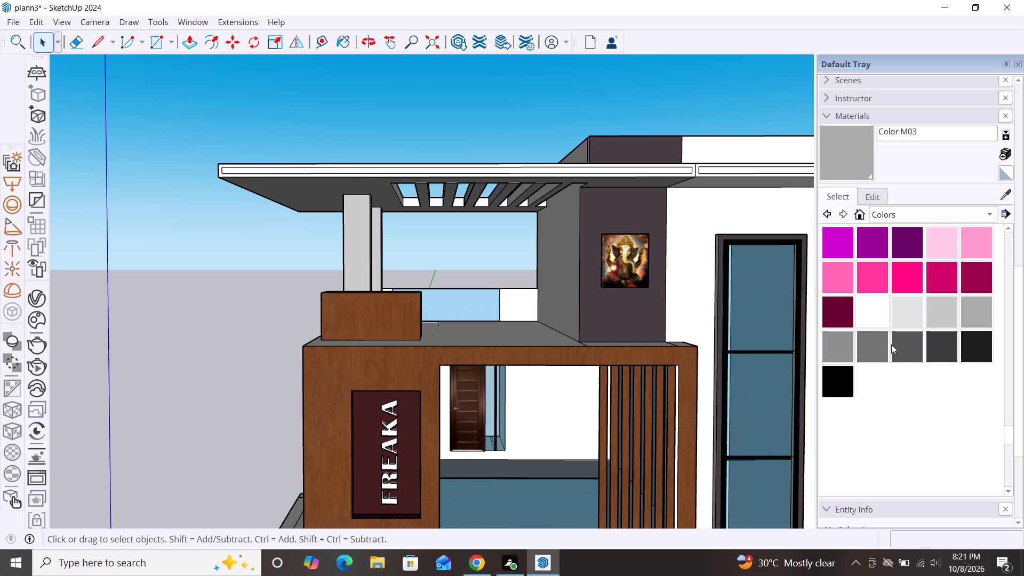
left_click(909, 350)
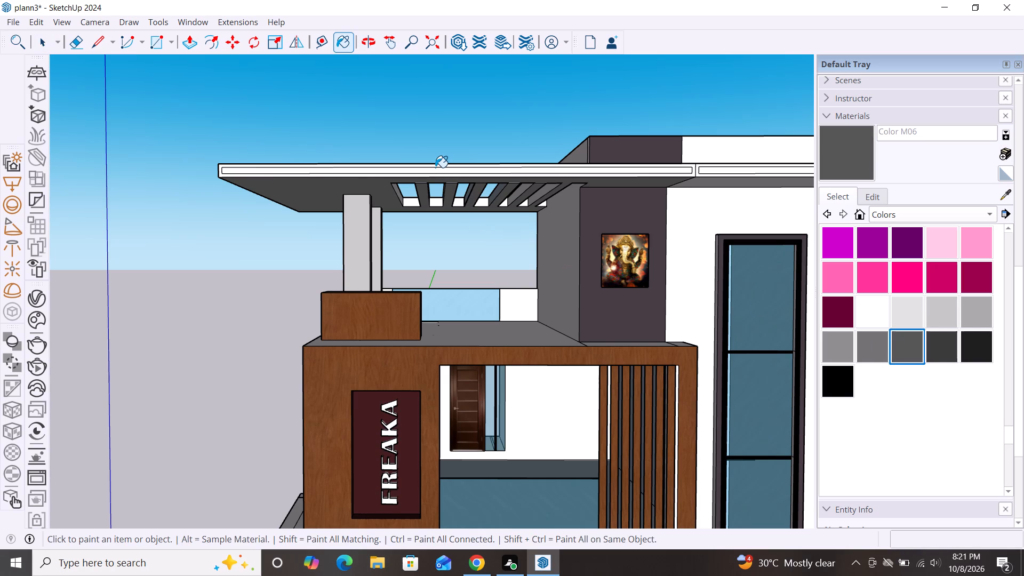
left_click(435, 167)
scroll(438, 165, "up", 5)
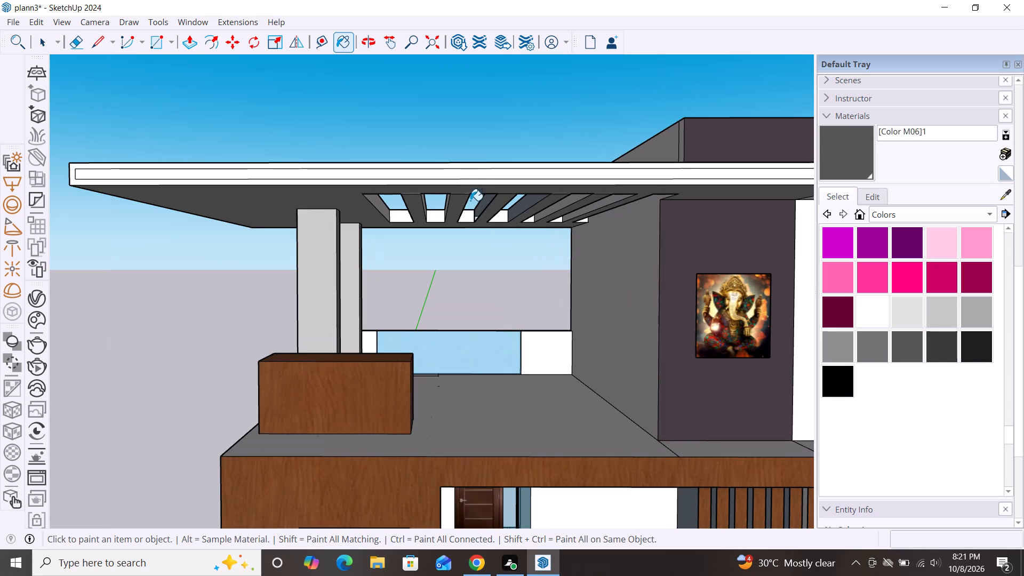
left_click(477, 167)
scroll(245, 147, "down", 1)
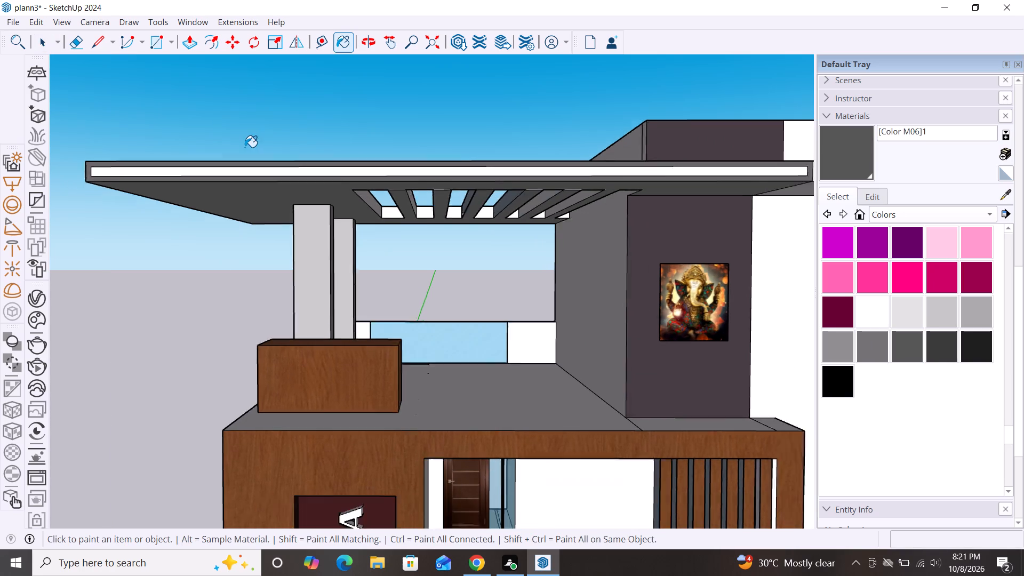
Paint the border strip of the L-shaped frame's front face with the same Color M06.
scroll(245, 147, "down", 7)
scroll(569, 153, "up", 2)
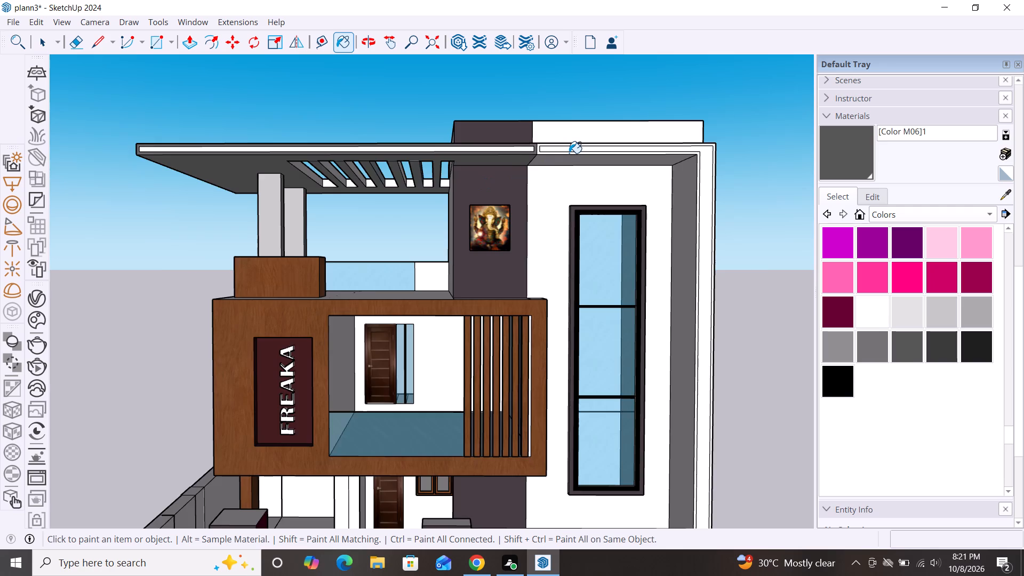
scroll(569, 153, "up", 5)
left_click_drag(557, 137, 564, 137)
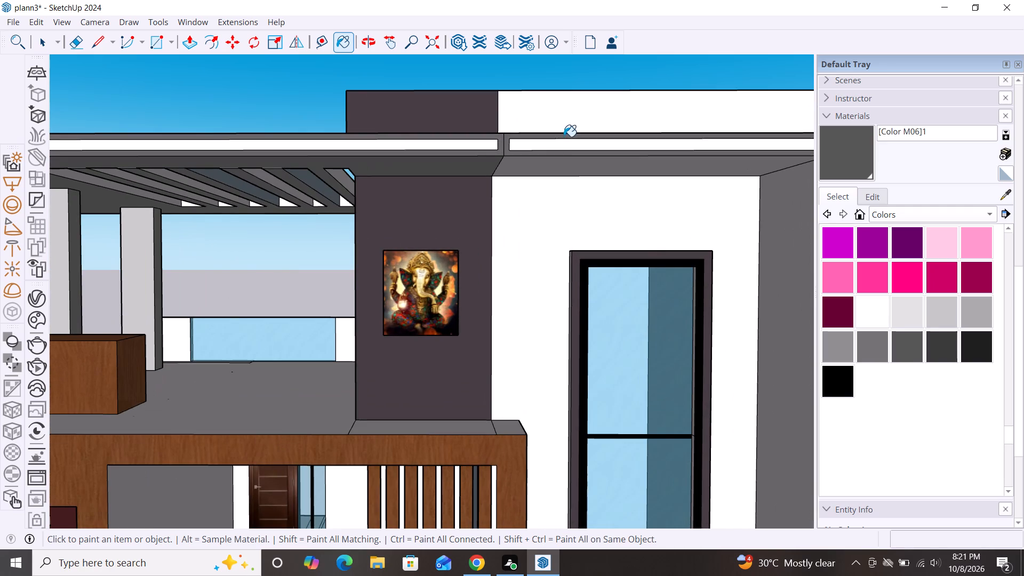
Paint the top faces of the L-shaped frame and the terrace roof slab with Color M06.
scroll(485, 110, "down", 7)
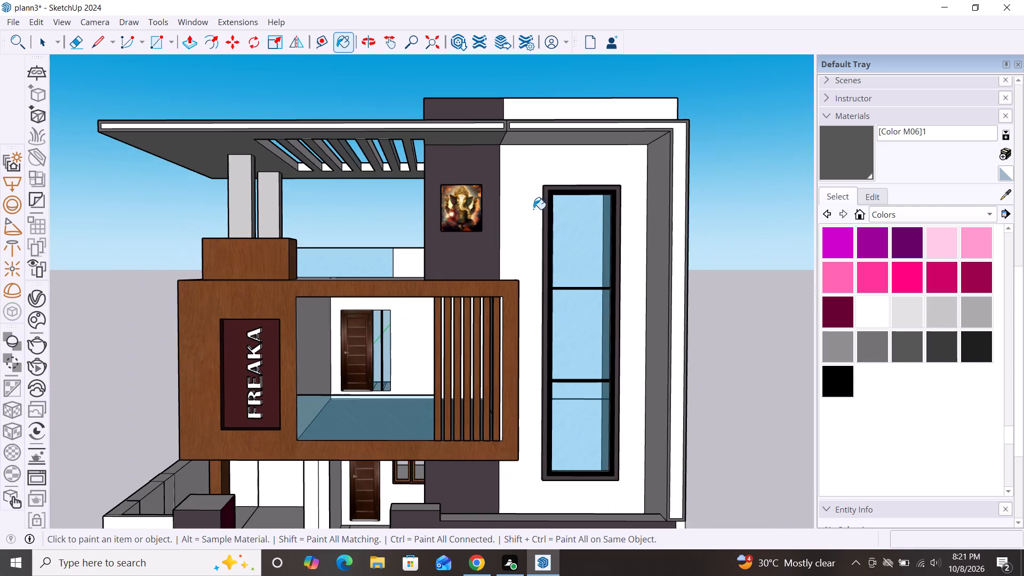
middle_click_drag(534, 212, 516, 328)
scroll(529, 181, "down", 1)
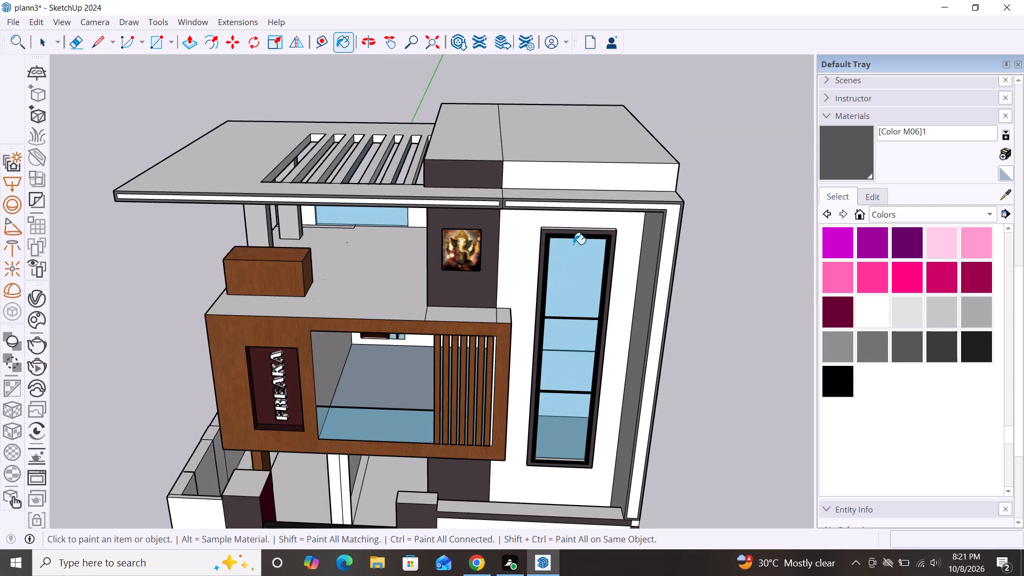
left_click(575, 196)
left_click(477, 190)
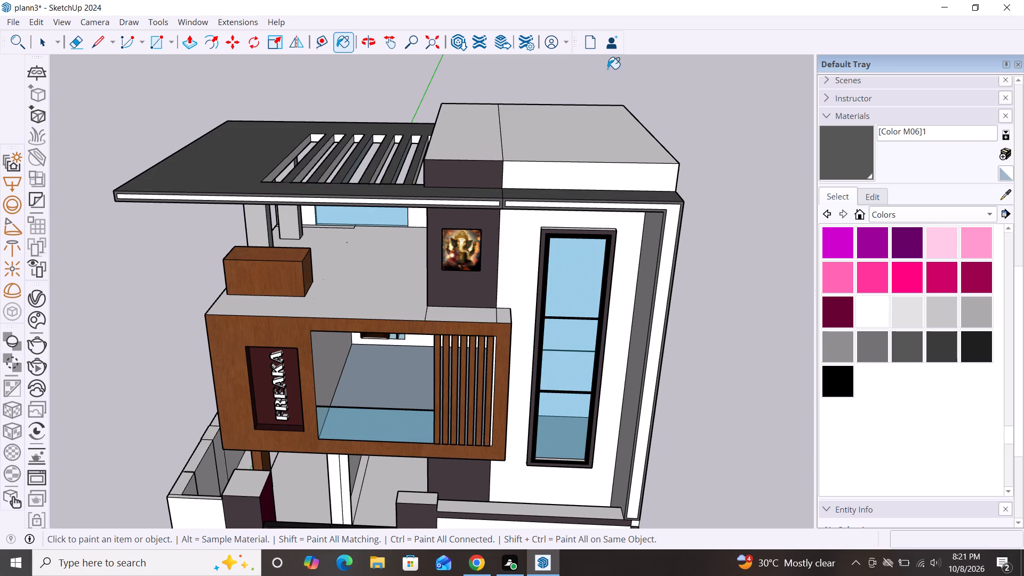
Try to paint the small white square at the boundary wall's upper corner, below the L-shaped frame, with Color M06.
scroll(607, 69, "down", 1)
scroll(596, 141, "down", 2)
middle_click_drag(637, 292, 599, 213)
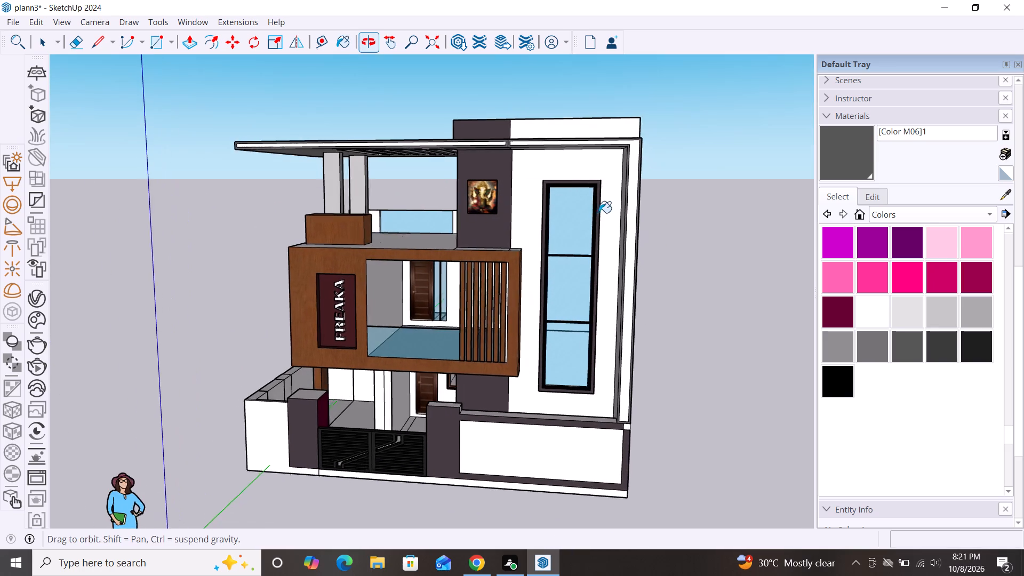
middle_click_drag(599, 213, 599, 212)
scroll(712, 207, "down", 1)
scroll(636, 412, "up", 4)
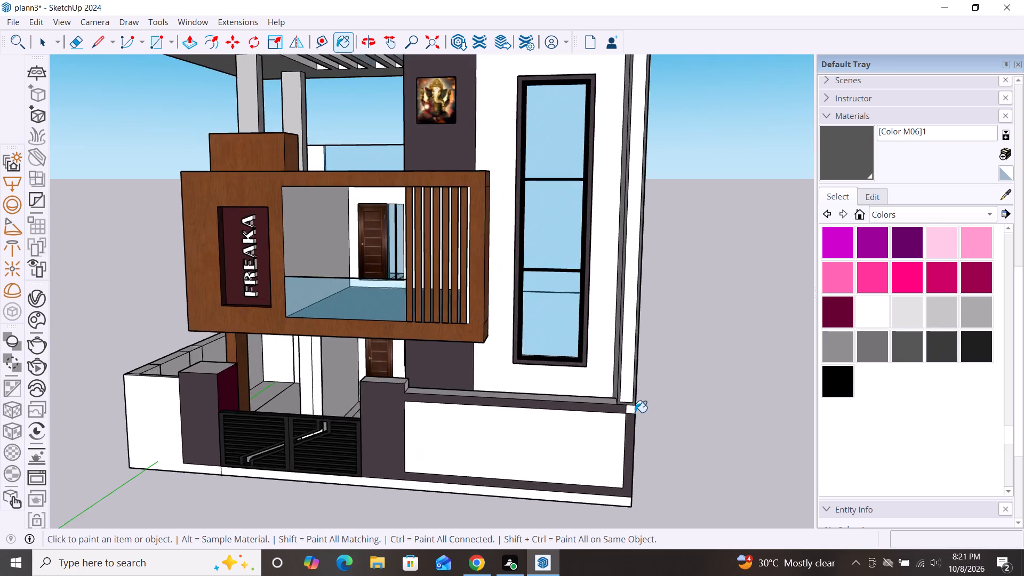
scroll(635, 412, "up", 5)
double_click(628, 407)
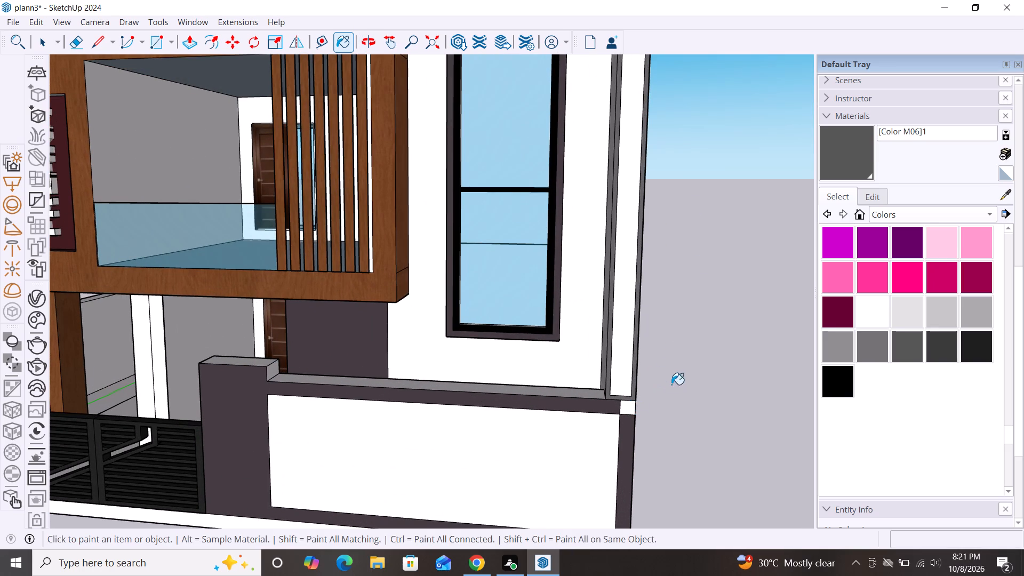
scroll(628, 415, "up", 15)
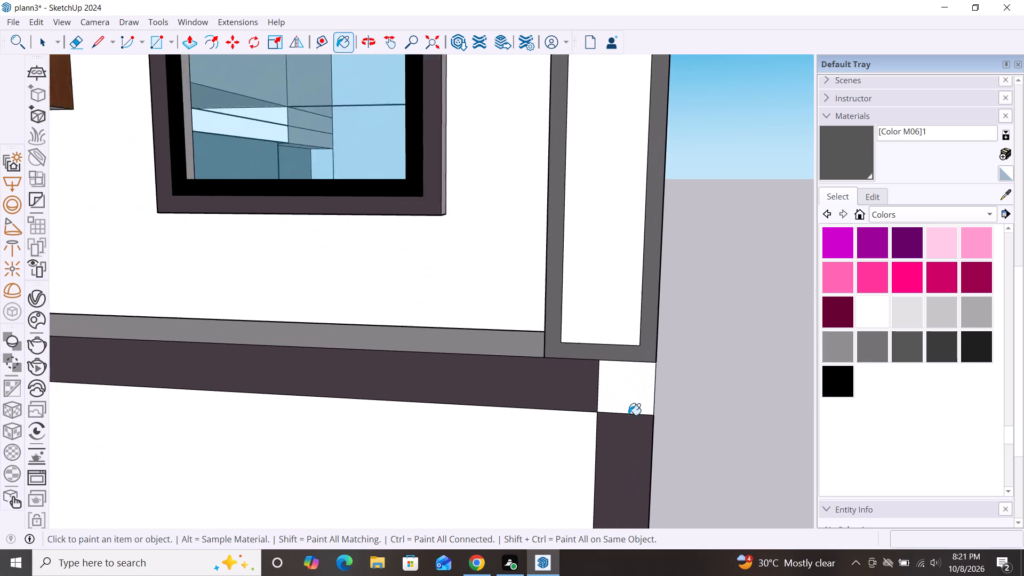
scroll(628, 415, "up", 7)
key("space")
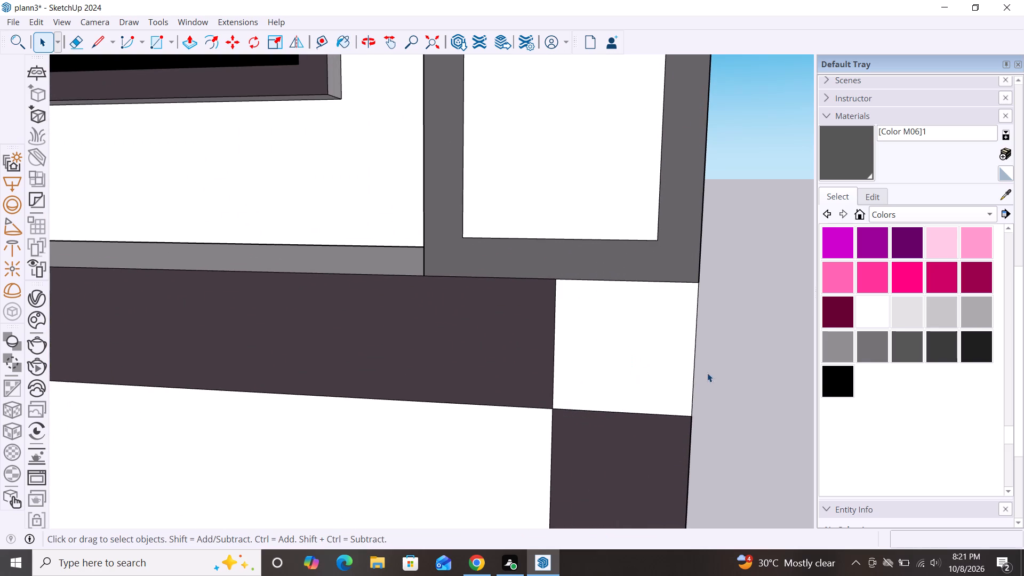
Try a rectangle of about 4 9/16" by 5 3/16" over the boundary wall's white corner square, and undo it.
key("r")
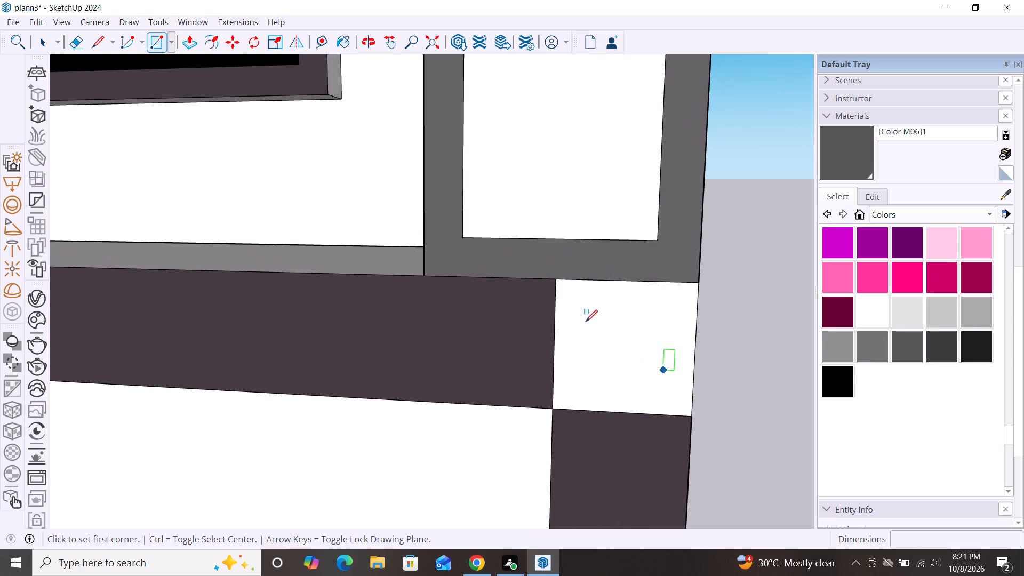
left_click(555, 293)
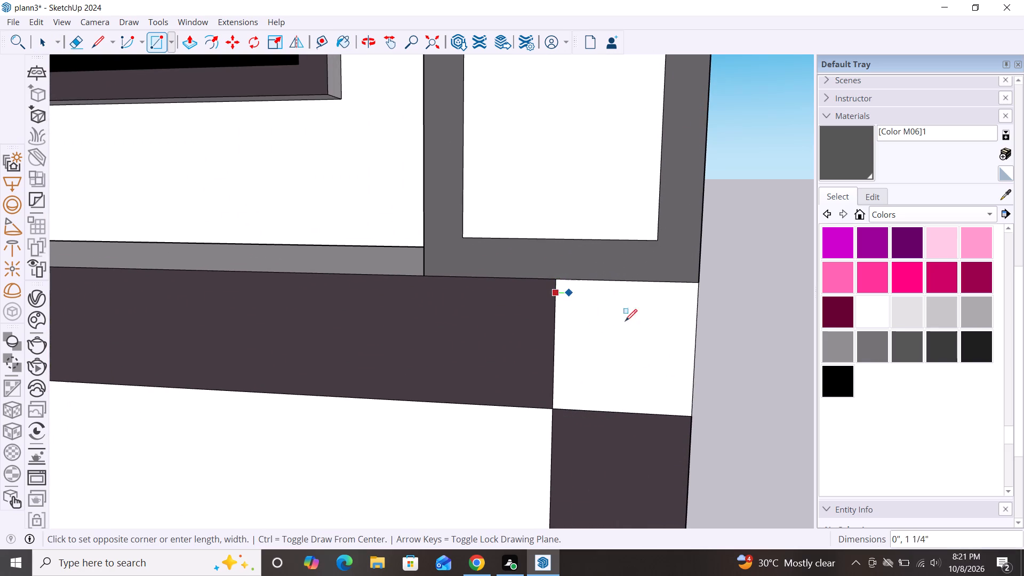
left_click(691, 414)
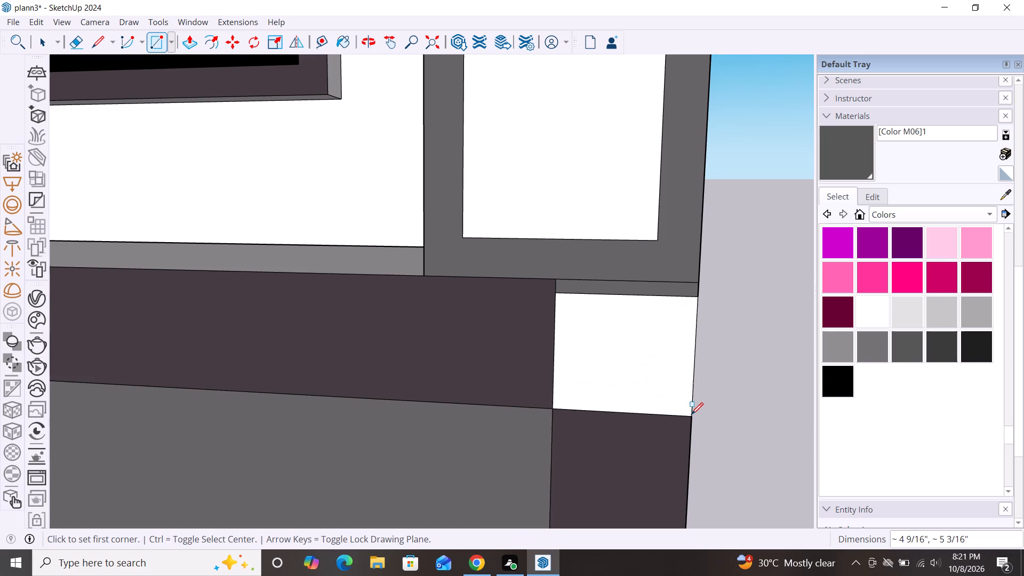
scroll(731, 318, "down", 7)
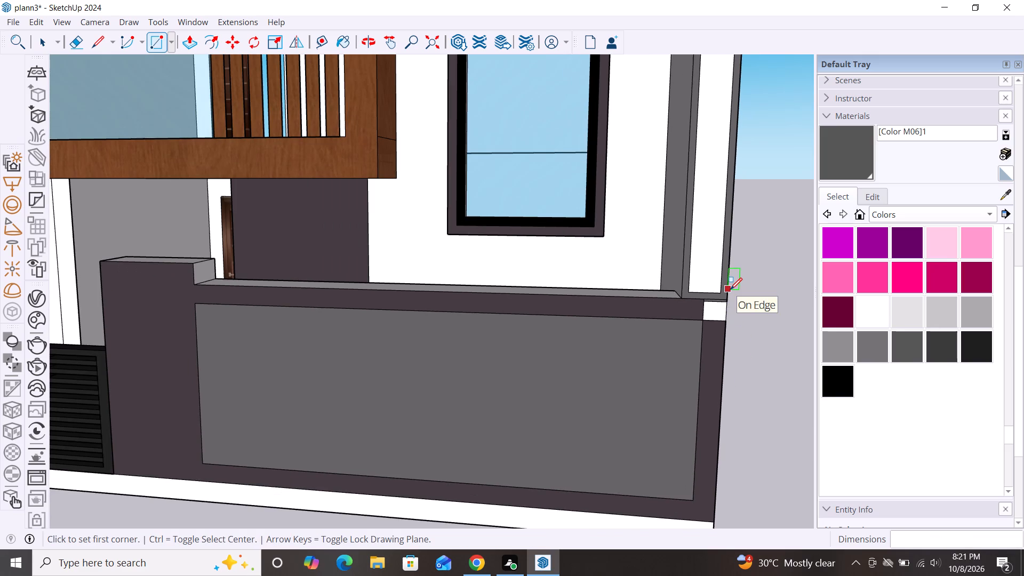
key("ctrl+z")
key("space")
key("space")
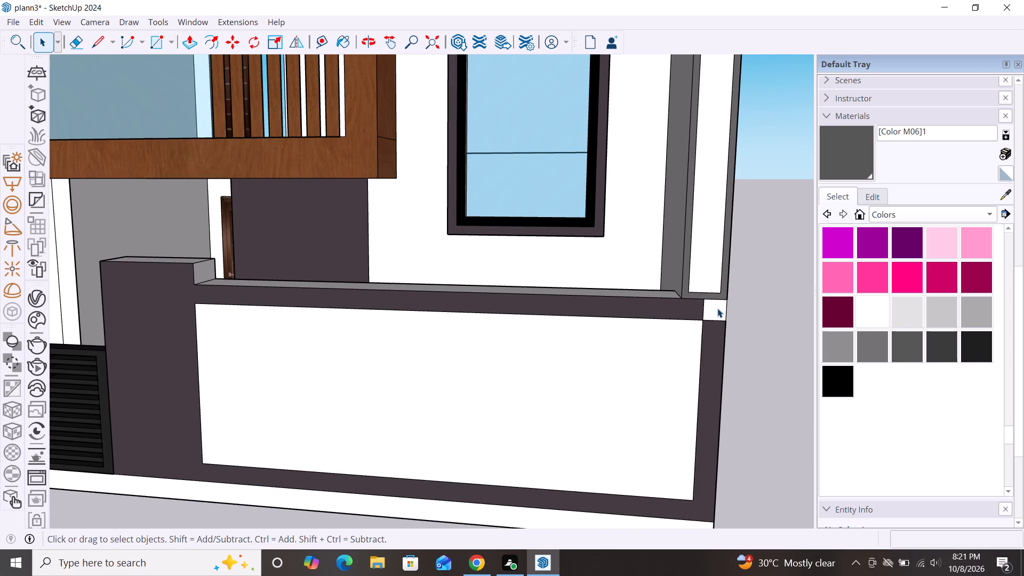
Draw a line across the boundary wall's white corner square, just below its upper edge.
scroll(717, 308, "up", 16)
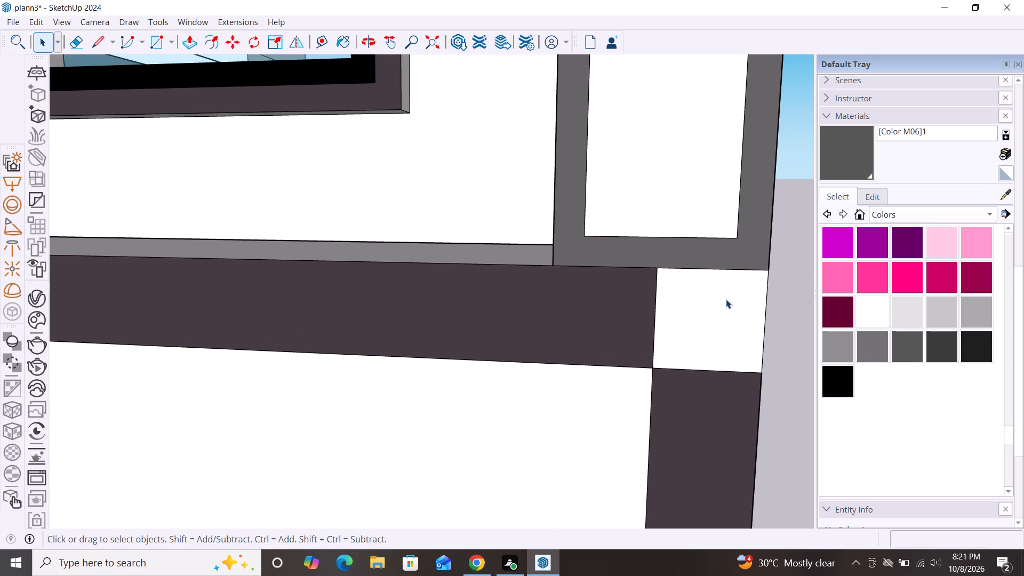
key("l")
left_click(660, 276)
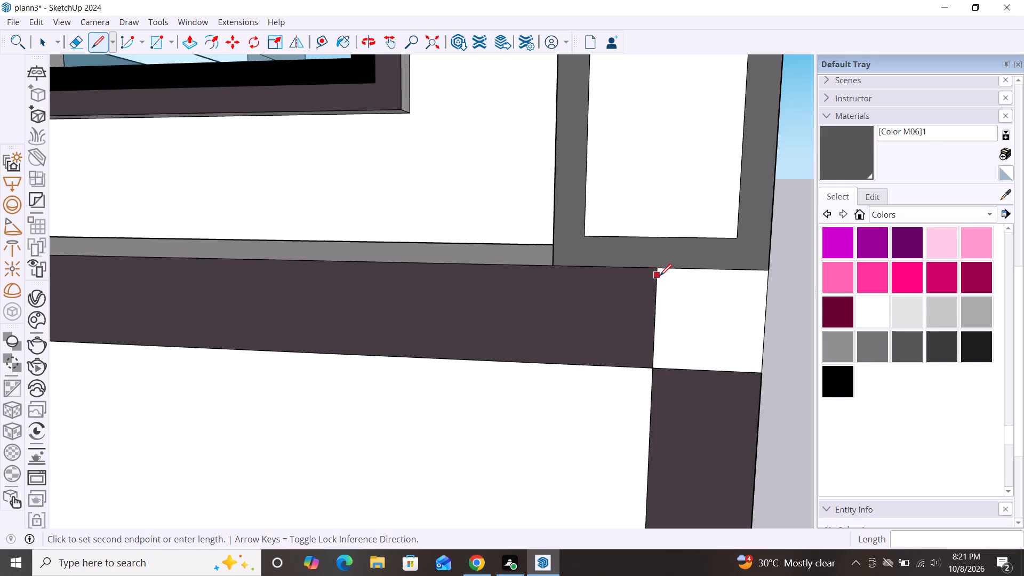
left_click(769, 279)
key("space")
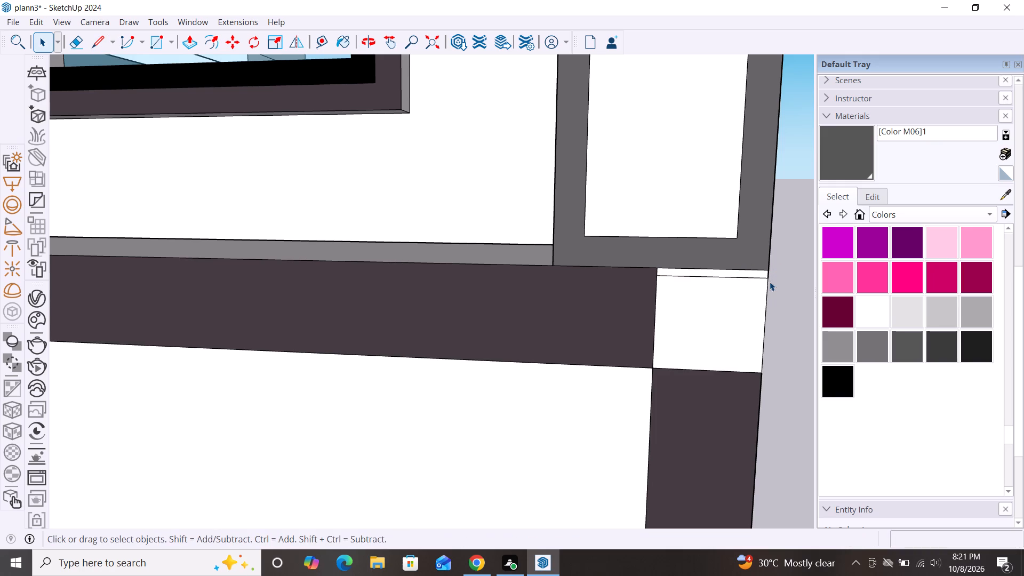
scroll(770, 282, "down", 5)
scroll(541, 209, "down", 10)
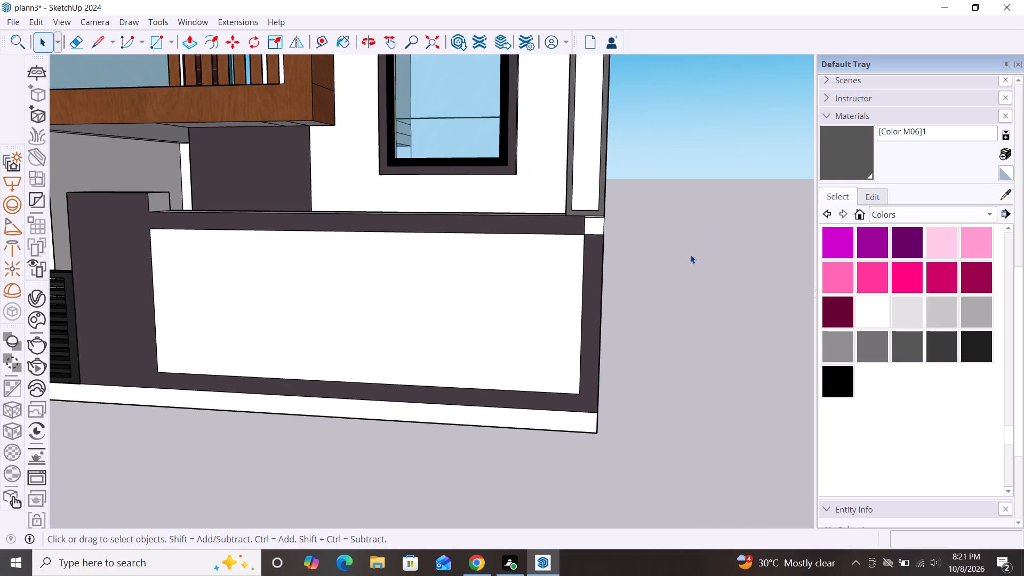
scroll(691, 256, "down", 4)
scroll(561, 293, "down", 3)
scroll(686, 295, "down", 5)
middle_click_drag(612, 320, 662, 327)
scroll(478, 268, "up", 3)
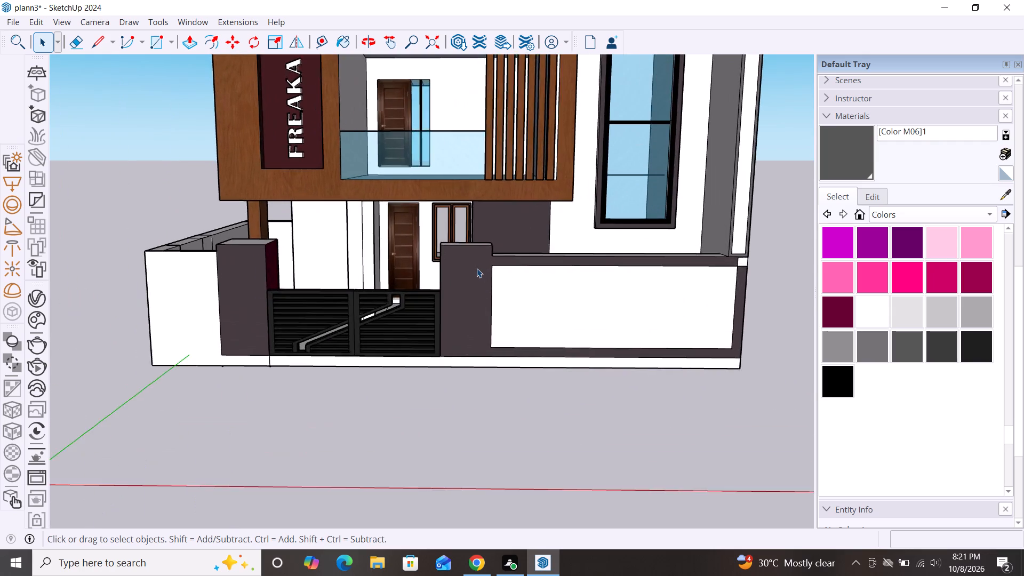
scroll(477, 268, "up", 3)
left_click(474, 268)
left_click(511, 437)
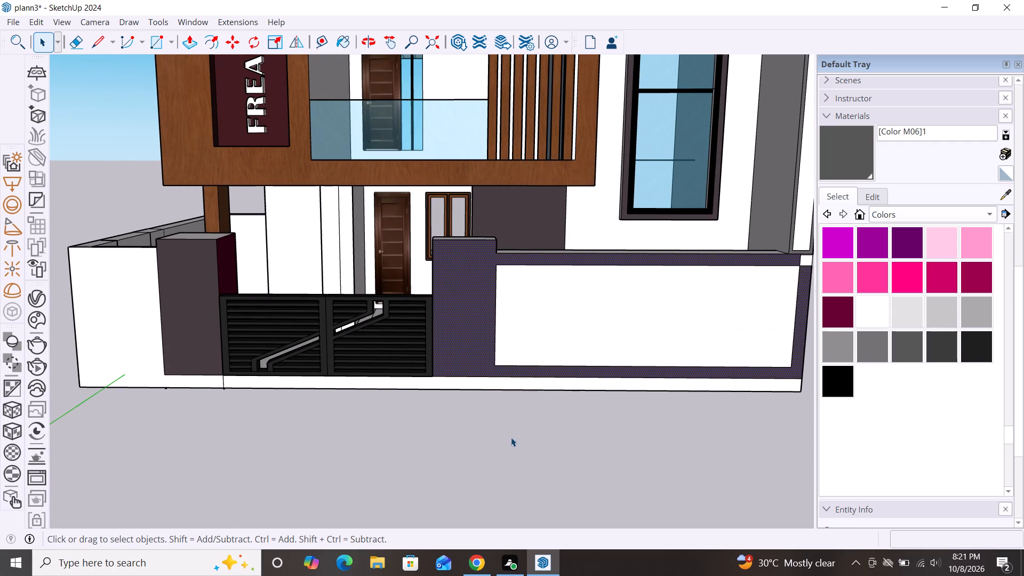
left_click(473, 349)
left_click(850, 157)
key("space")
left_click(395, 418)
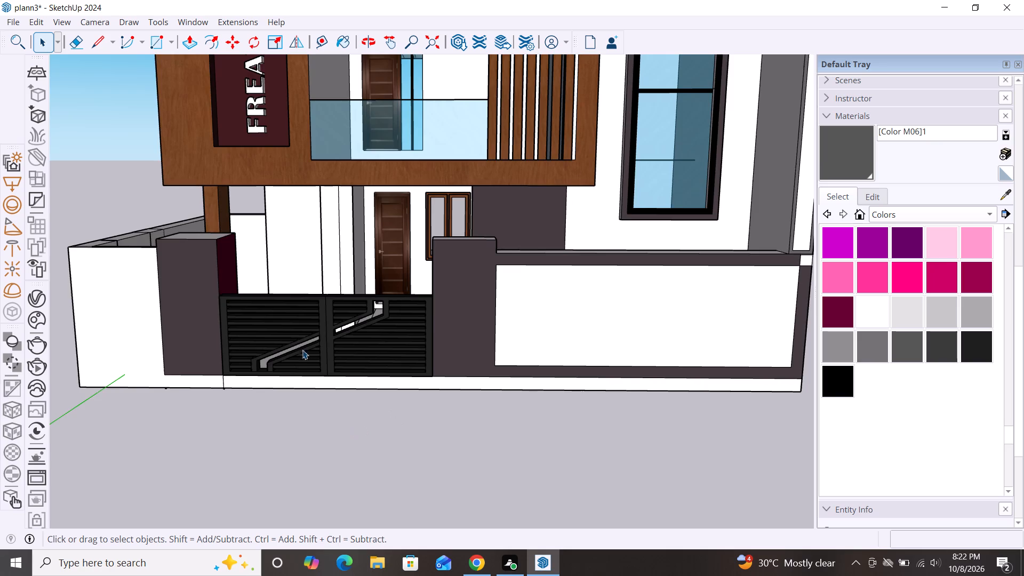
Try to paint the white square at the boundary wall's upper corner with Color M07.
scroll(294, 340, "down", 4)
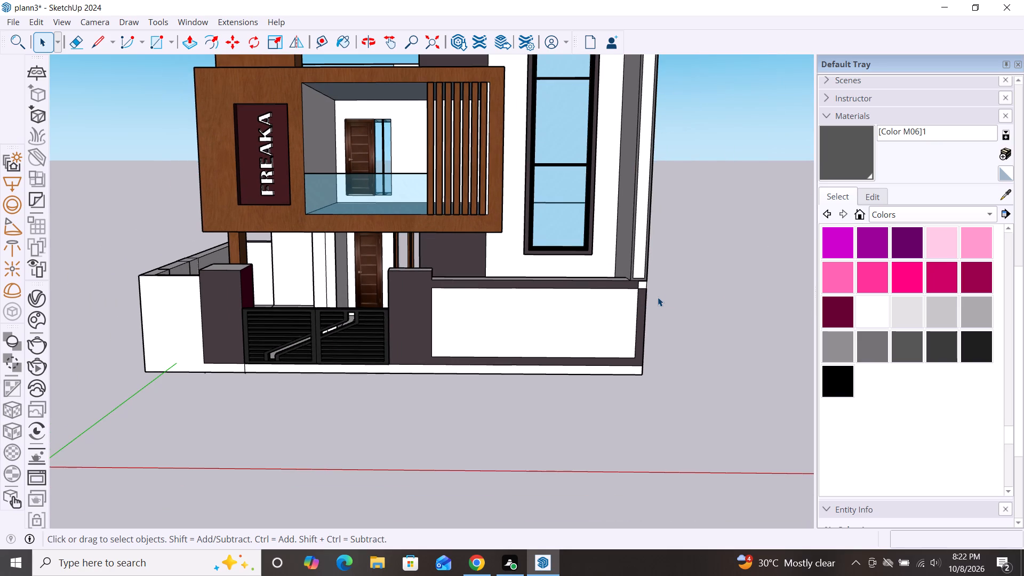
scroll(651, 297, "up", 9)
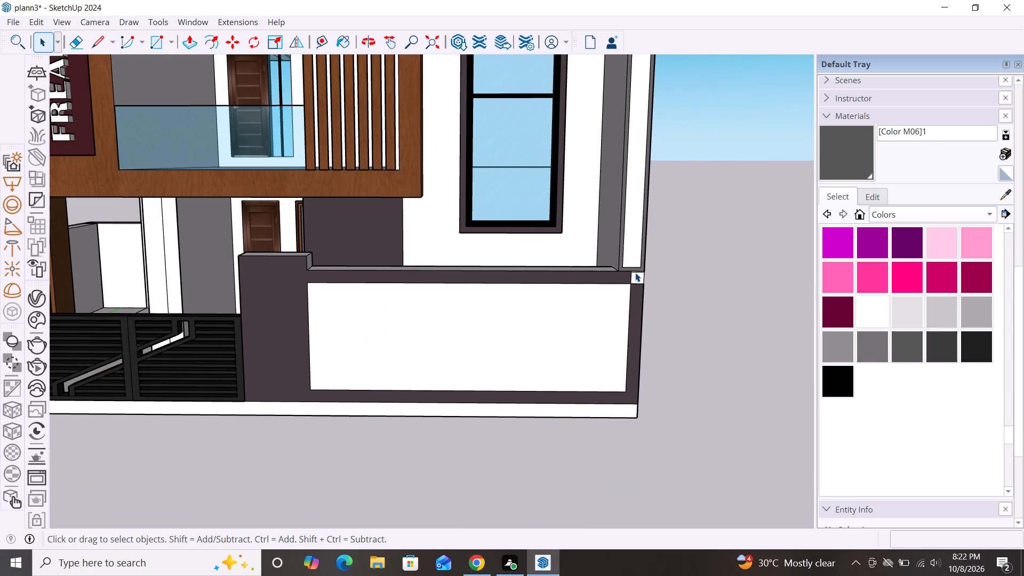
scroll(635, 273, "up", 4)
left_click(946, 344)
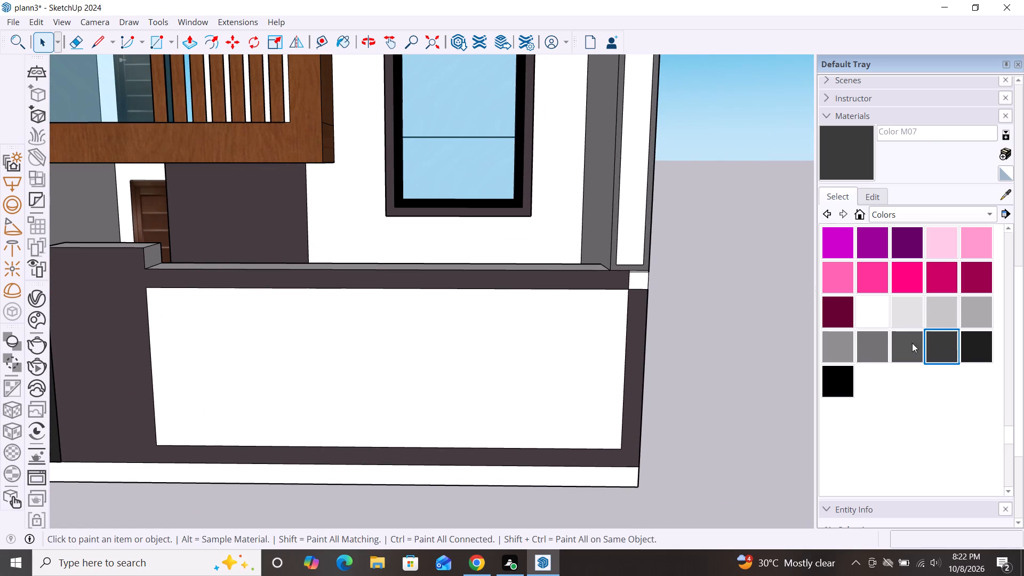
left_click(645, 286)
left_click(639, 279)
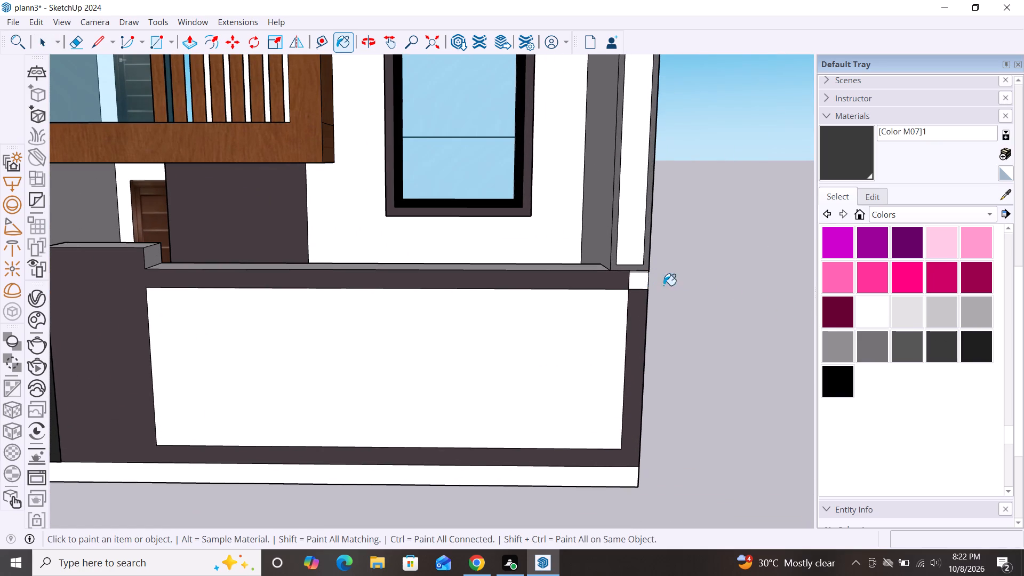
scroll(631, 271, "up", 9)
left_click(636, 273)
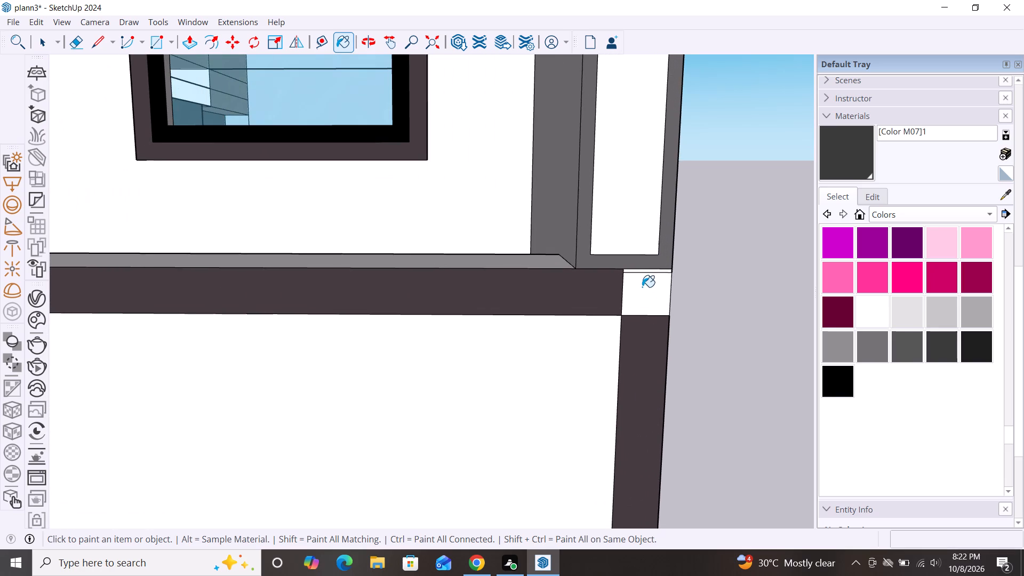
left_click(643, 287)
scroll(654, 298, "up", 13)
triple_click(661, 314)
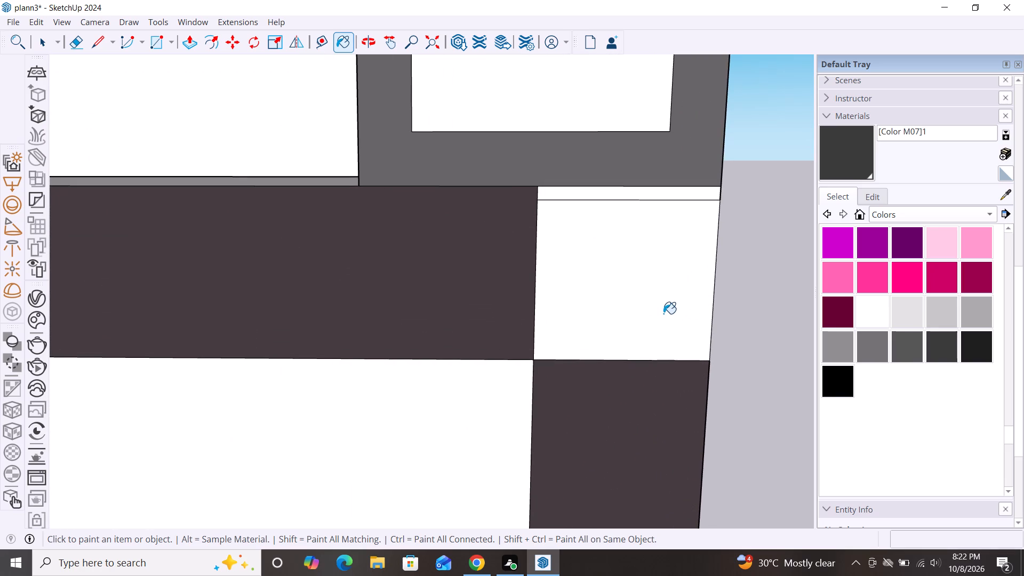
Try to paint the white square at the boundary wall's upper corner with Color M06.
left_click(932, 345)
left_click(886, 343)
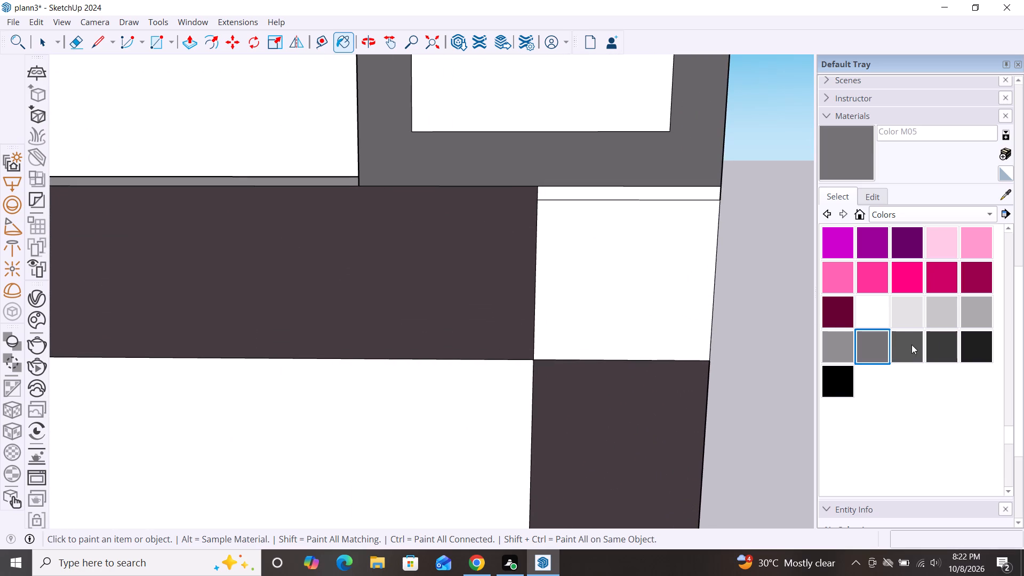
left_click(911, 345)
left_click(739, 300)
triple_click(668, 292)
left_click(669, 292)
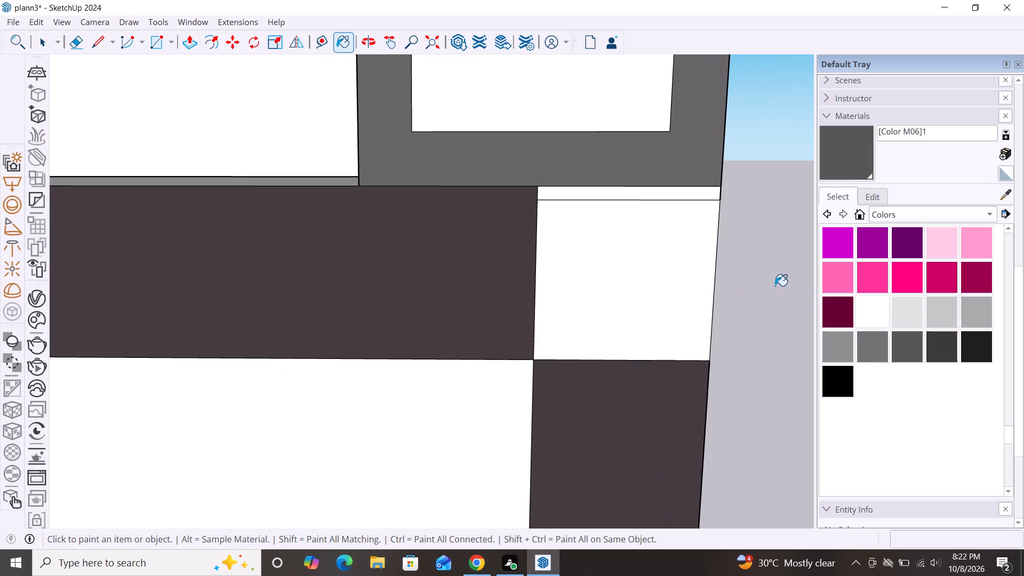
Group the boundary wall's large white panel face together with the edges around it and the corner square.
key("space")
middle_click_drag(748, 387, 657, 402, "alt")
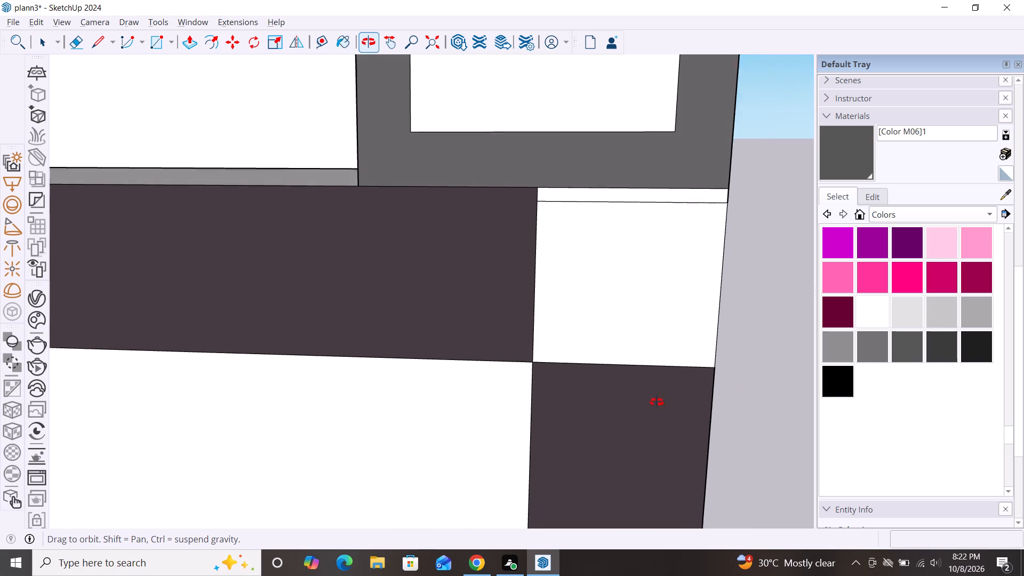
middle_click_drag(657, 402, 496, 373, "alt")
scroll(425, 271, "down", 9)
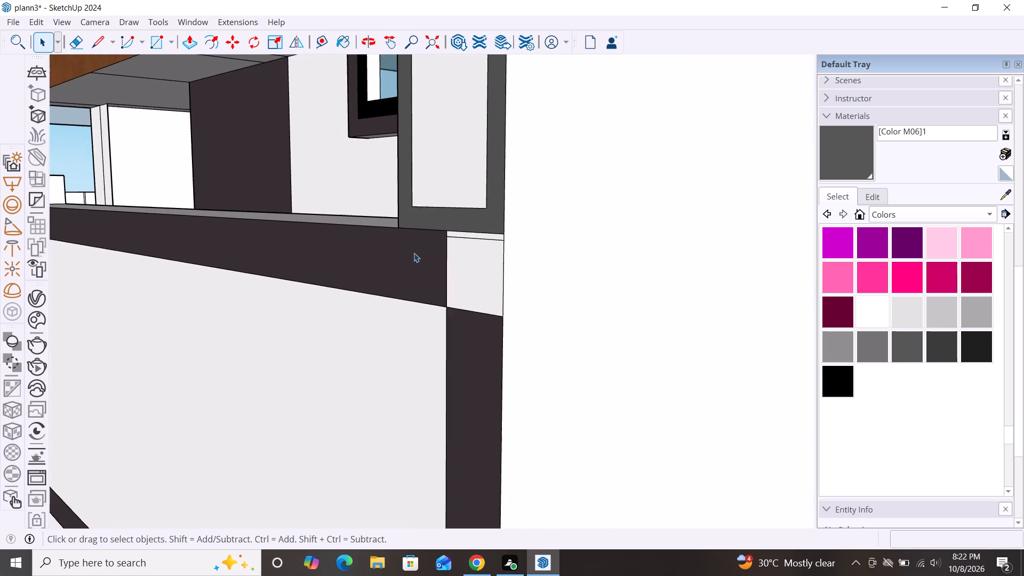
scroll(414, 253, "down", 1)
scroll(446, 291, "down", 3)
middle_click_drag(485, 339, 643, 356, "alt")
left_click(537, 285)
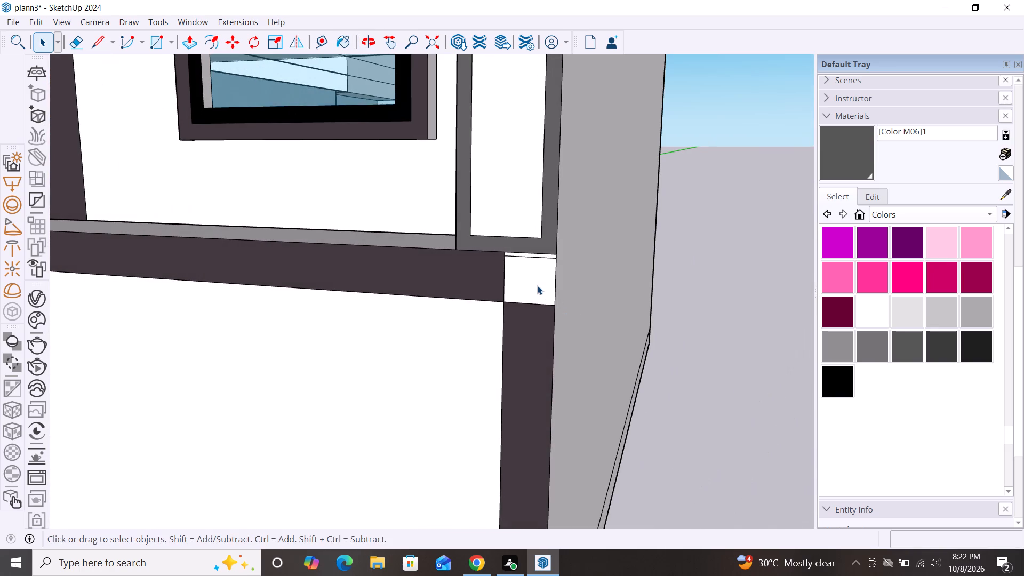
left_click(735, 319)
double_click(536, 291)
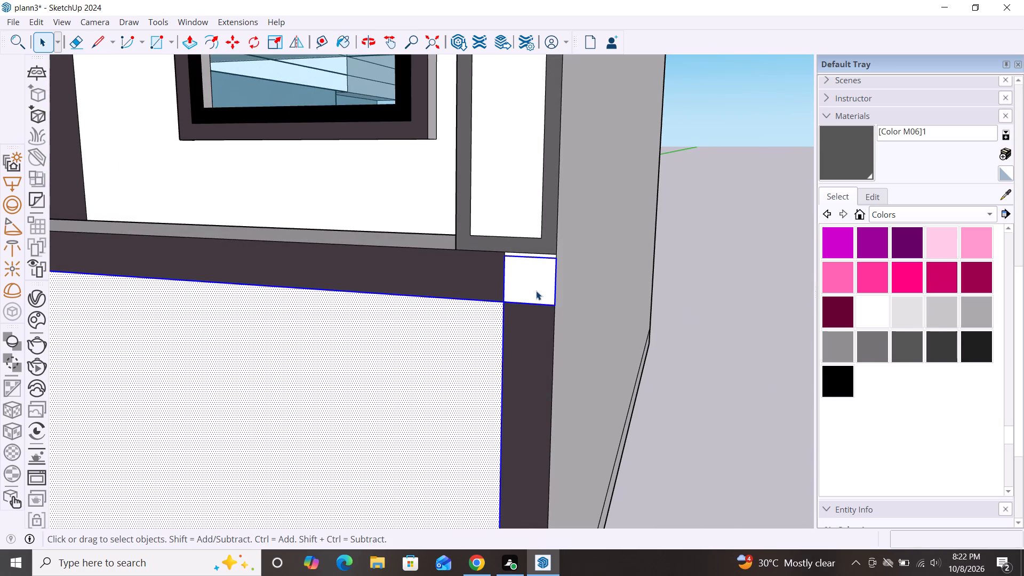
right_click(536, 291)
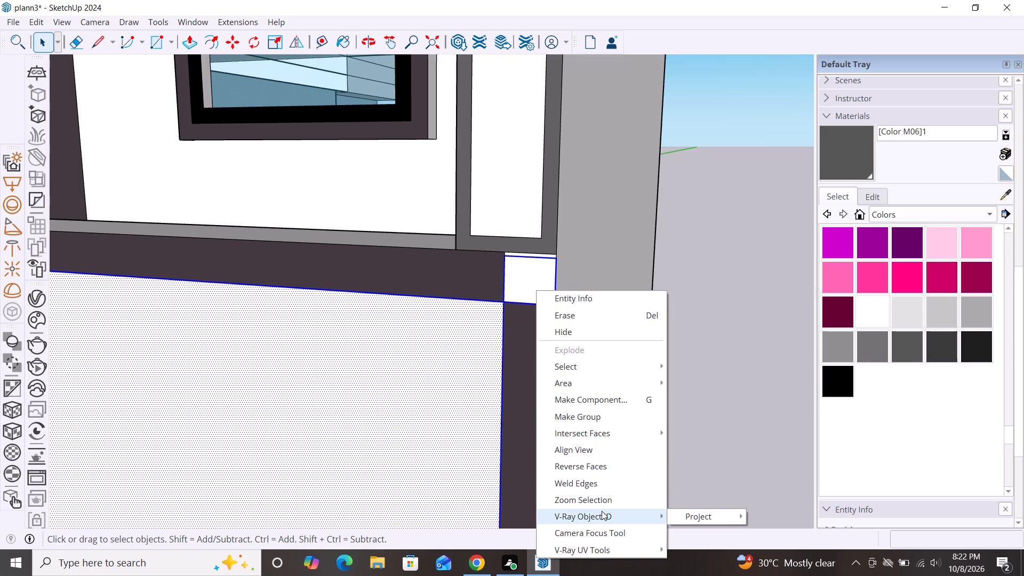
left_click(594, 419)
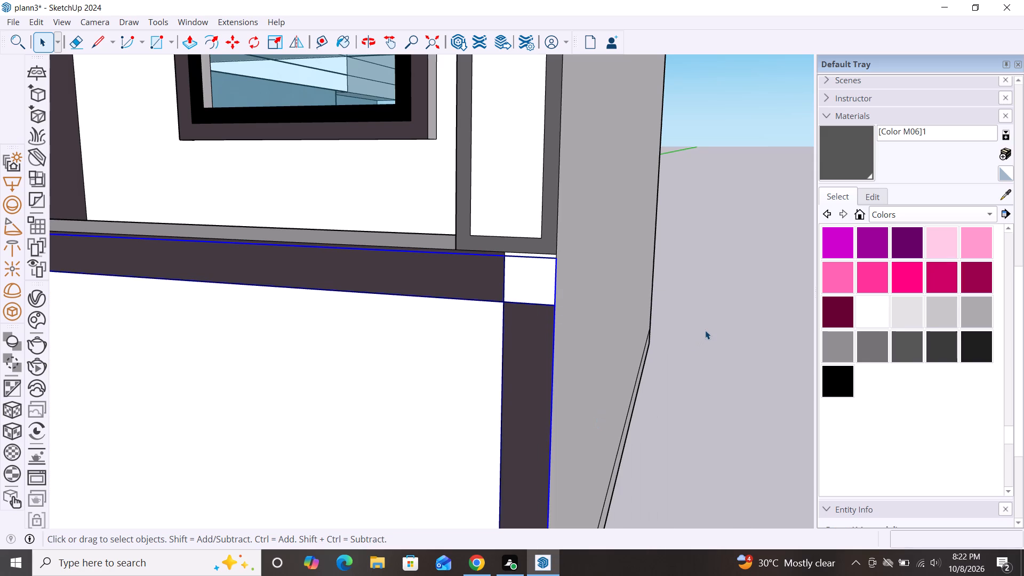
left_click(705, 330)
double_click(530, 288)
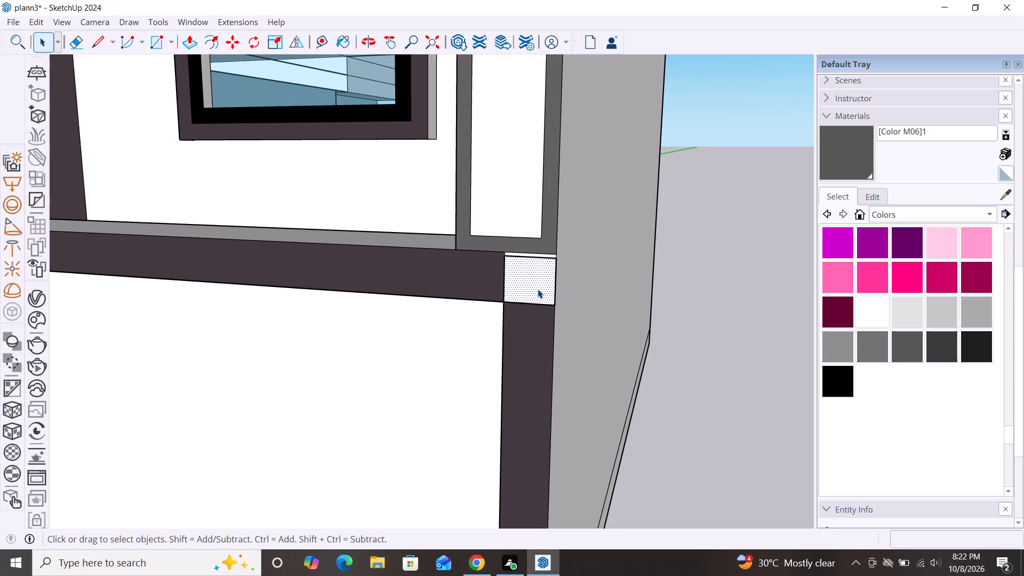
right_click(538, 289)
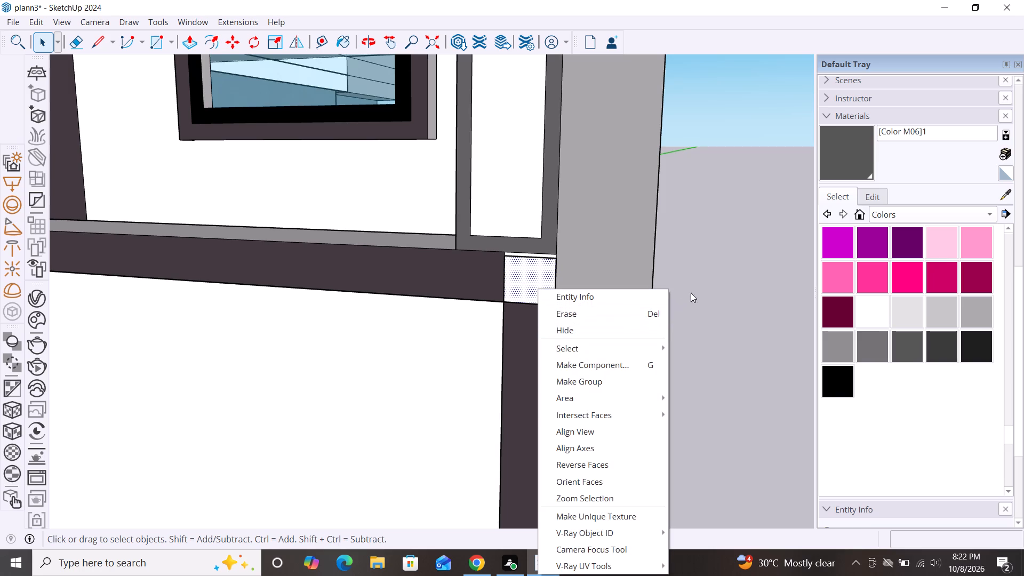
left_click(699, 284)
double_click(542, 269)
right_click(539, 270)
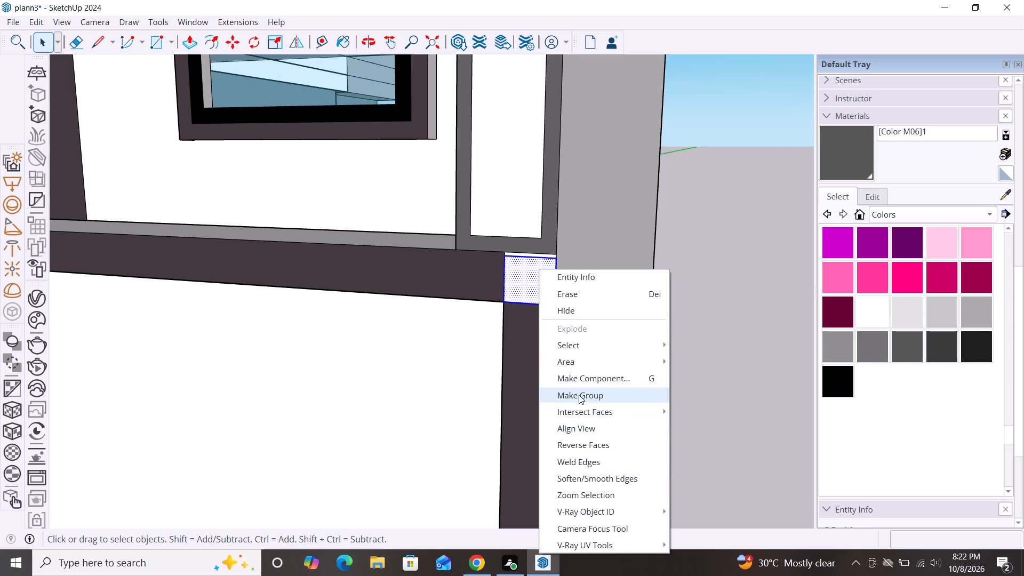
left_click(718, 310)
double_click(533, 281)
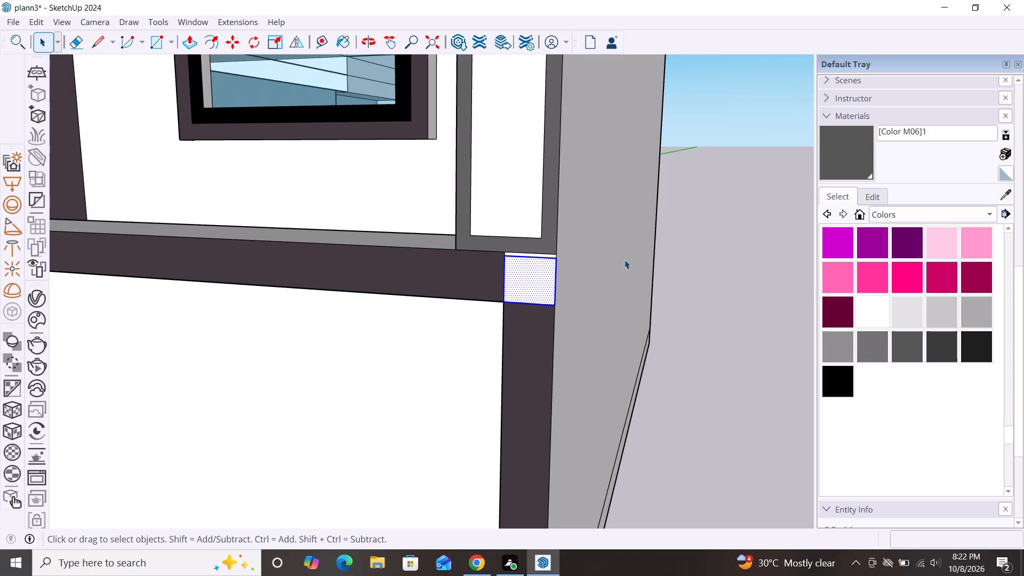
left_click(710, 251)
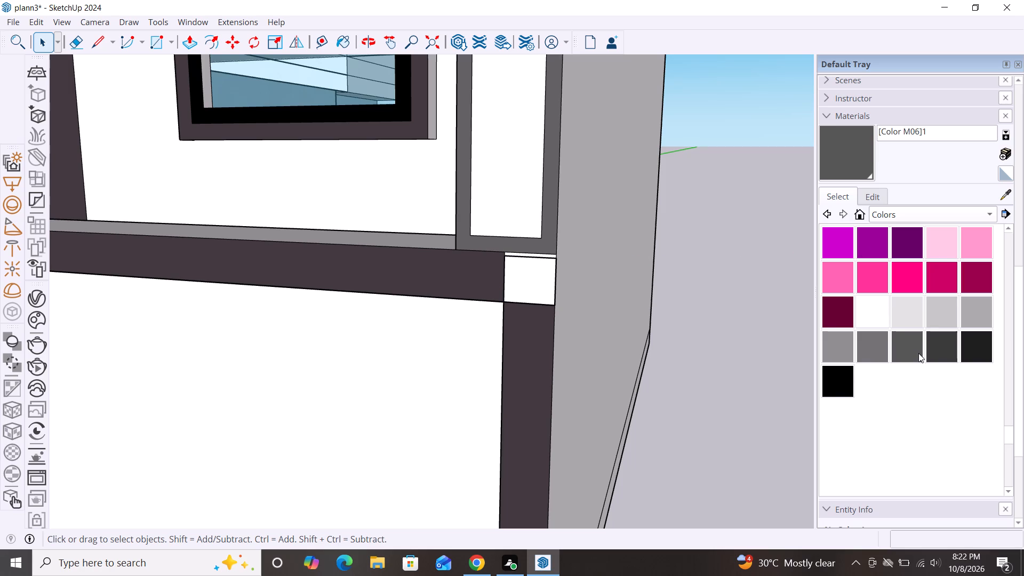
Paint the boundary wall's white corner square and the thin strip above it with Color M06.
left_click(918, 353)
left_click(543, 287)
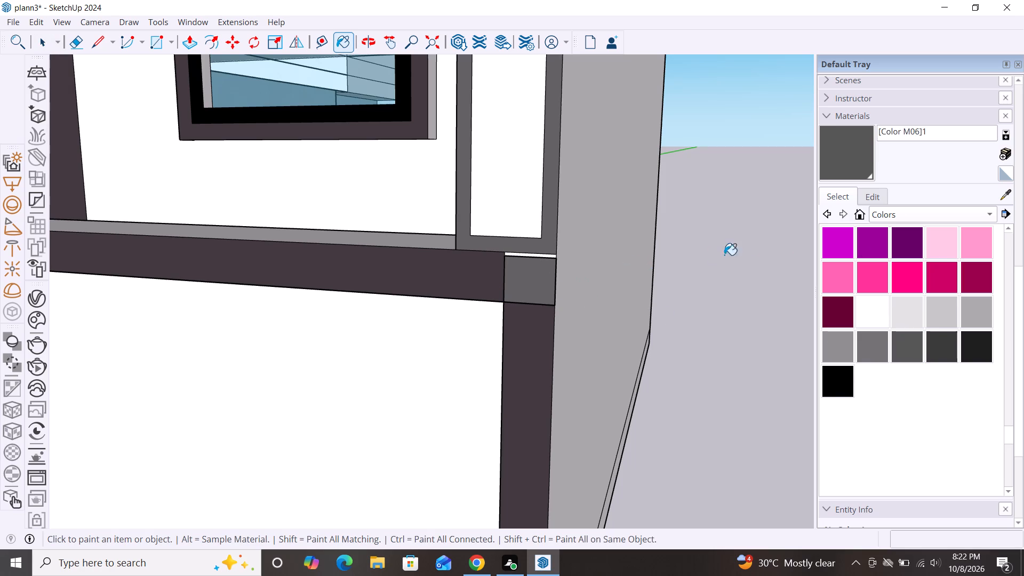
scroll(529, 259, "up", 11)
left_click(539, 255)
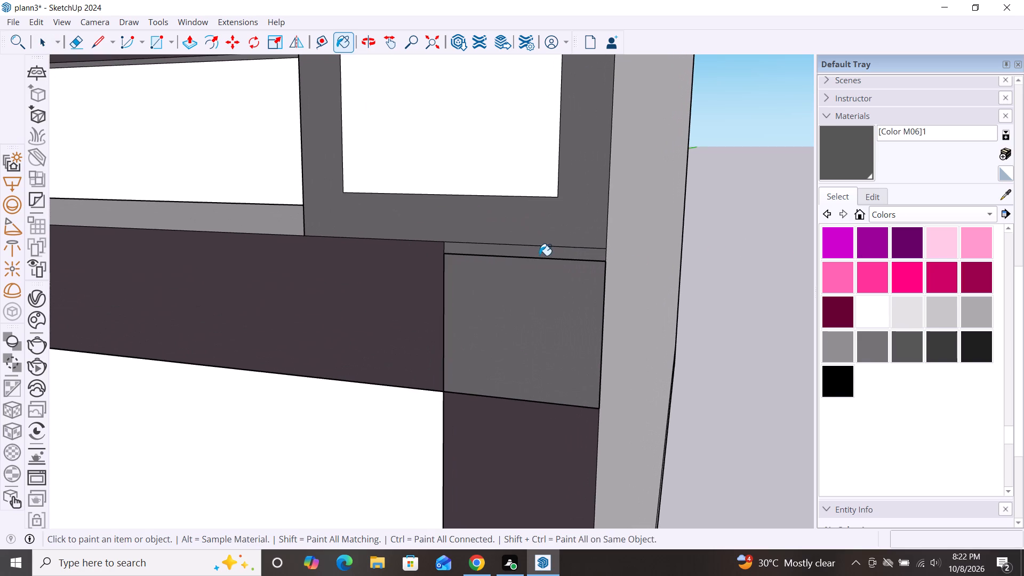
Examine how the painted corner matches the surrounding boundary wall borders and the front elevation.
scroll(663, 193, "down", 6)
scroll(671, 284, "down", 1)
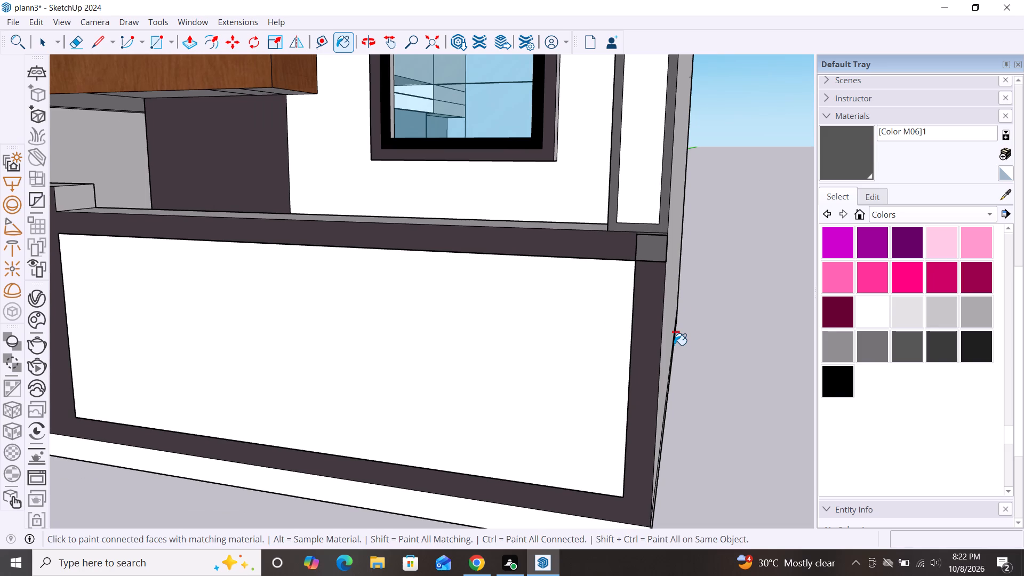
key("space")
scroll(536, 348, "down", 4)
middle_click_drag(555, 382, 704, 389, "ctrl")
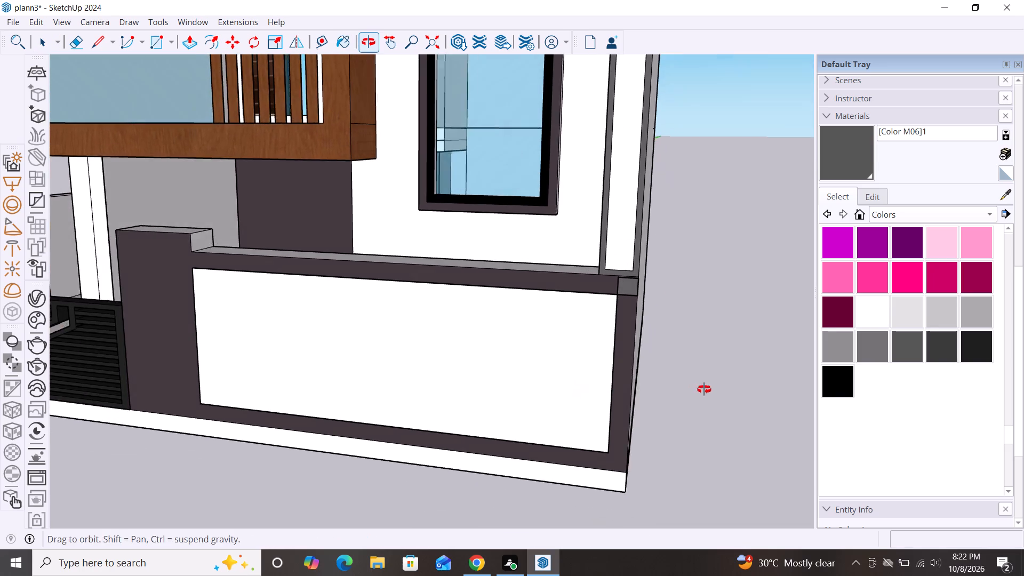
middle_click_drag(704, 389, 714, 386, "ctrl")
scroll(580, 262, "down", 5)
scroll(615, 367, "down", 3)
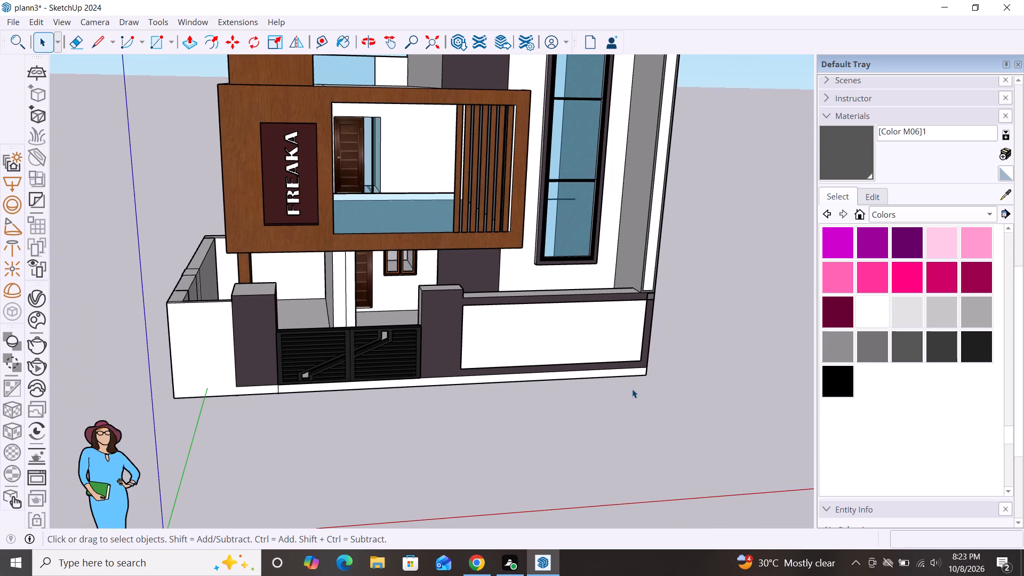
middle_click_drag(632, 389, 564, 378)
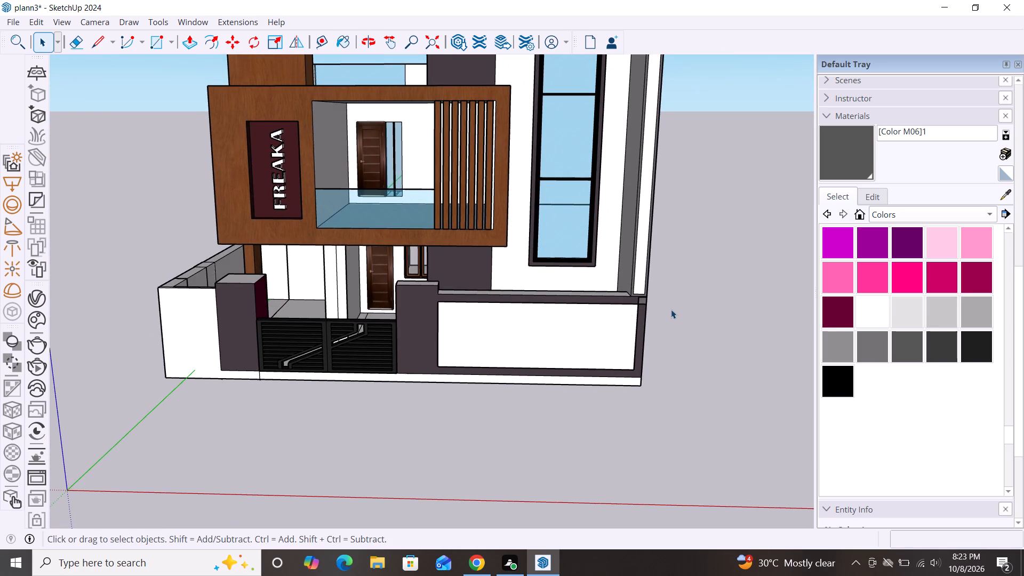
scroll(671, 309, "up", 4)
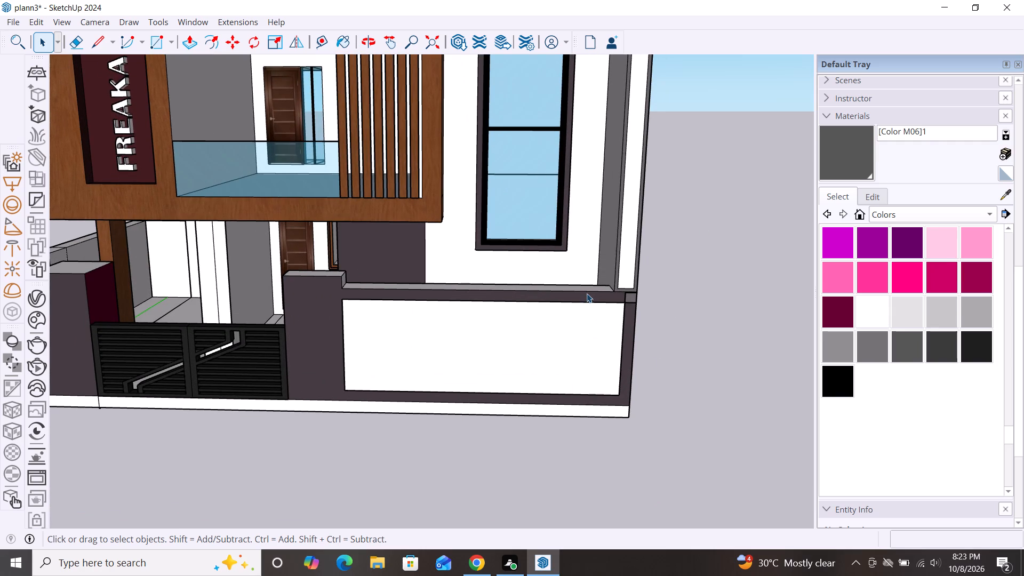
scroll(587, 293, "up", 4)
middle_click_drag(587, 293, 586, 330)
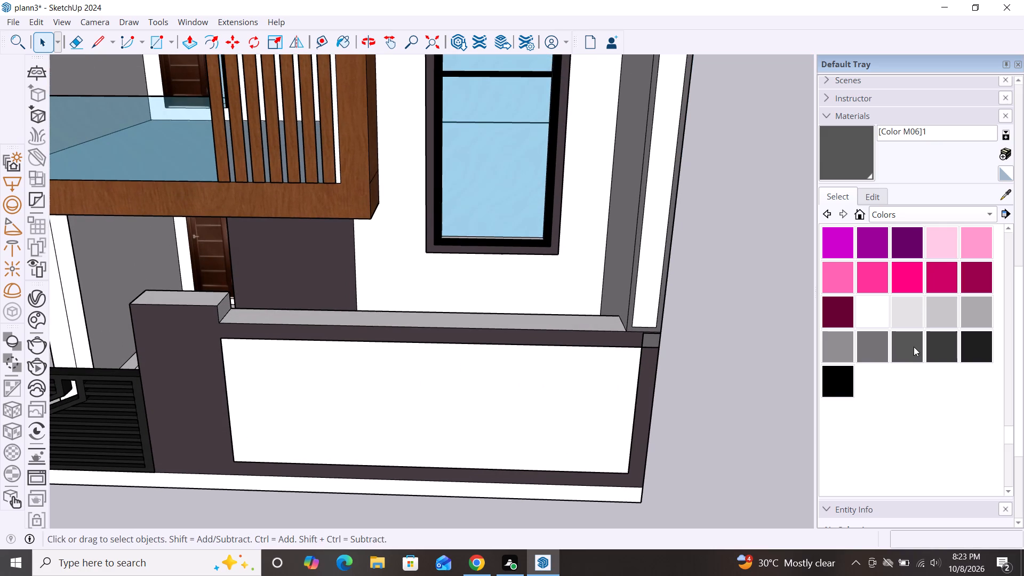
Reduce the opacity of the Color M06 material to 91.
left_click(873, 195)
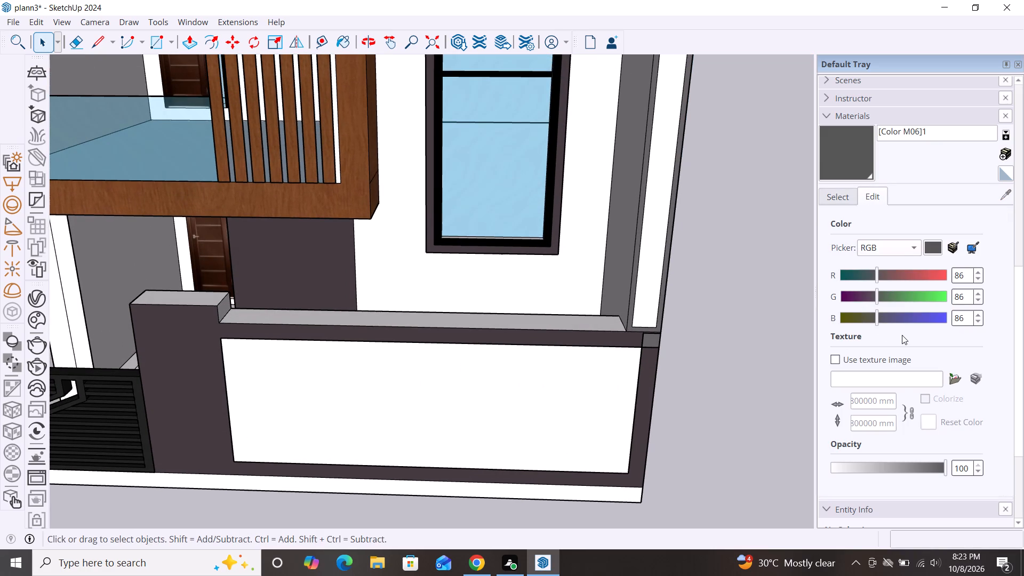
left_click(942, 467)
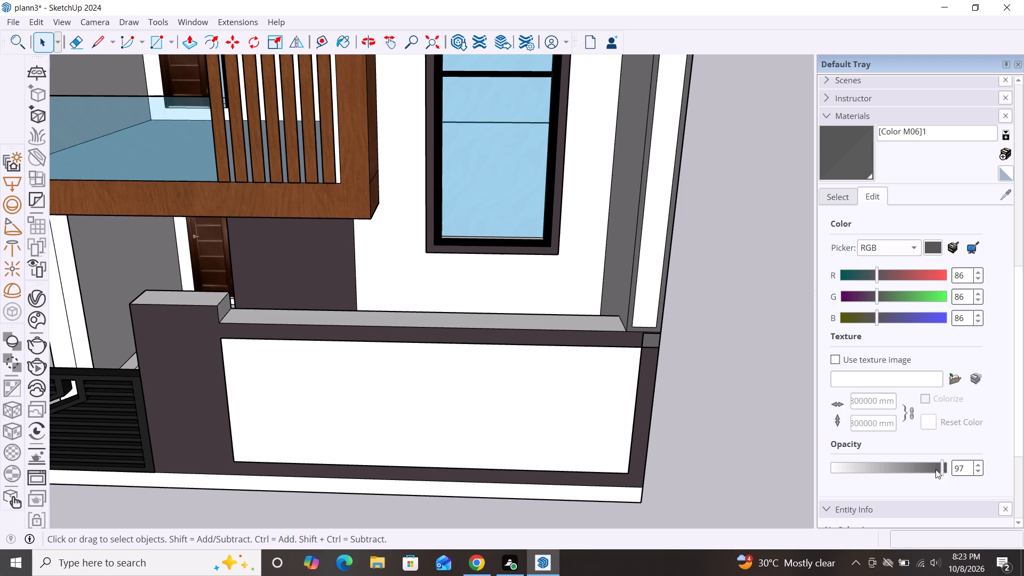
left_click(935, 469)
Repaint the boundary wall's corner square with the darker Color M07.
left_click(841, 201)
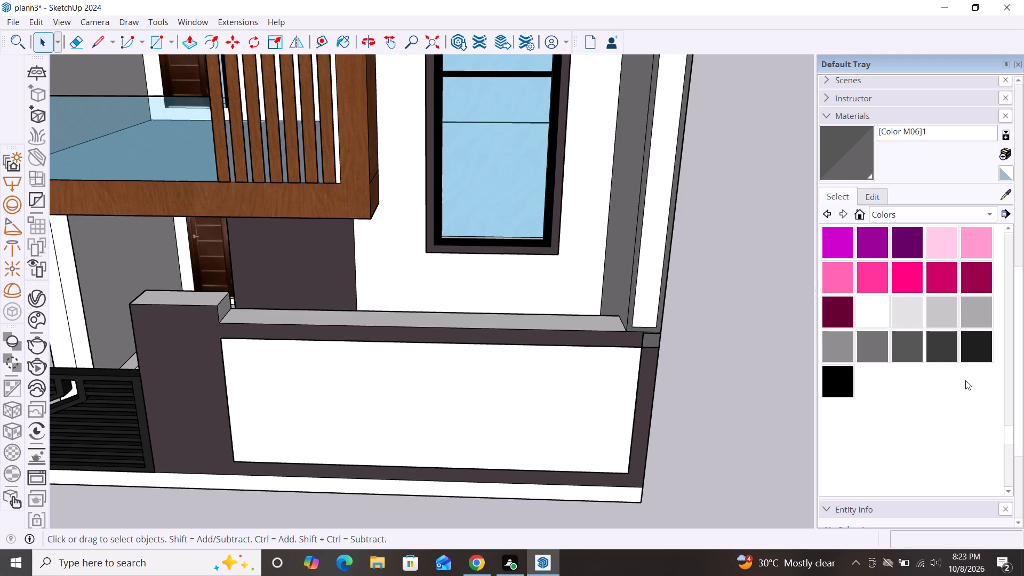
left_click(945, 345)
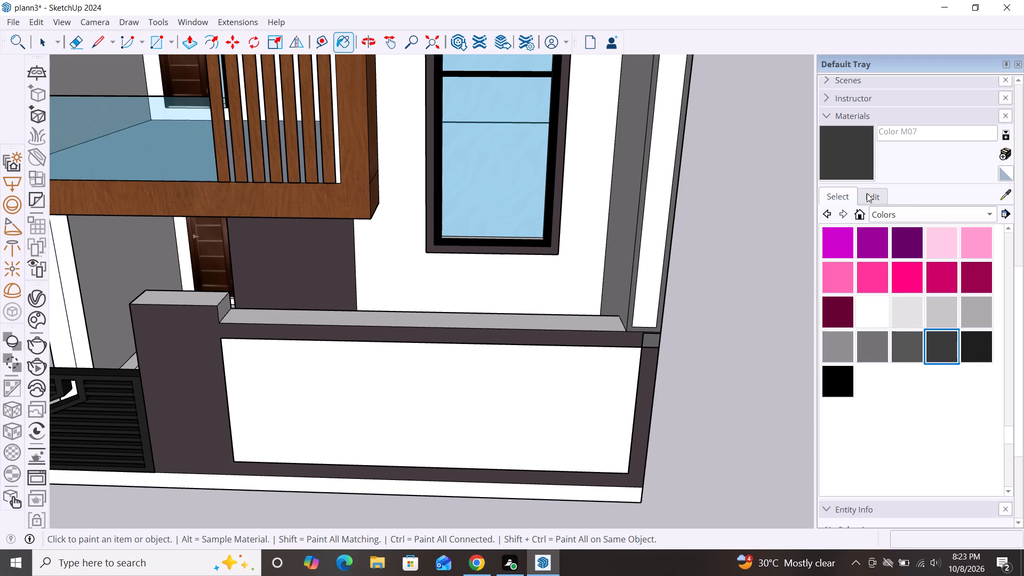
left_click(869, 198)
left_click(857, 153)
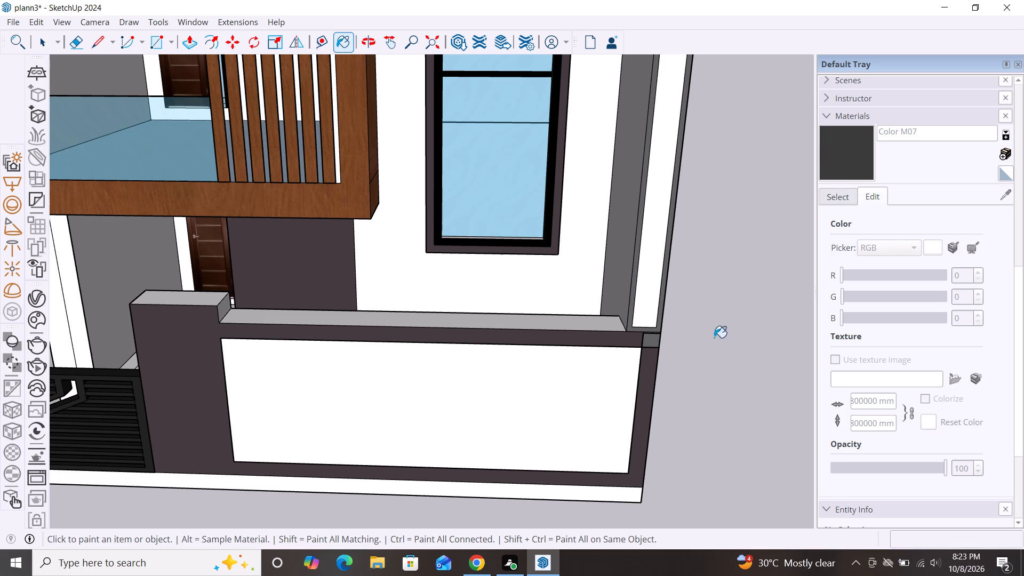
left_click(658, 342)
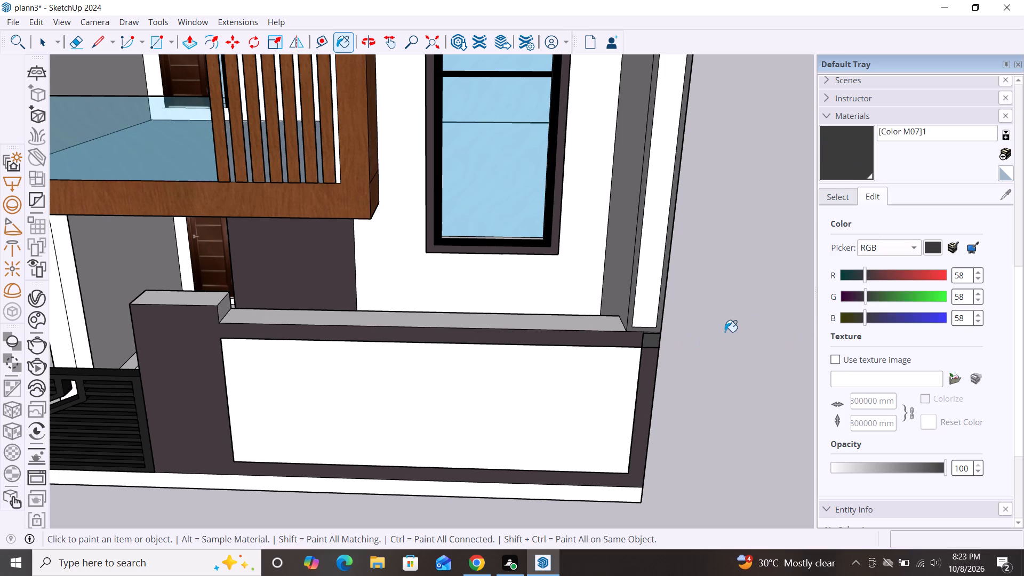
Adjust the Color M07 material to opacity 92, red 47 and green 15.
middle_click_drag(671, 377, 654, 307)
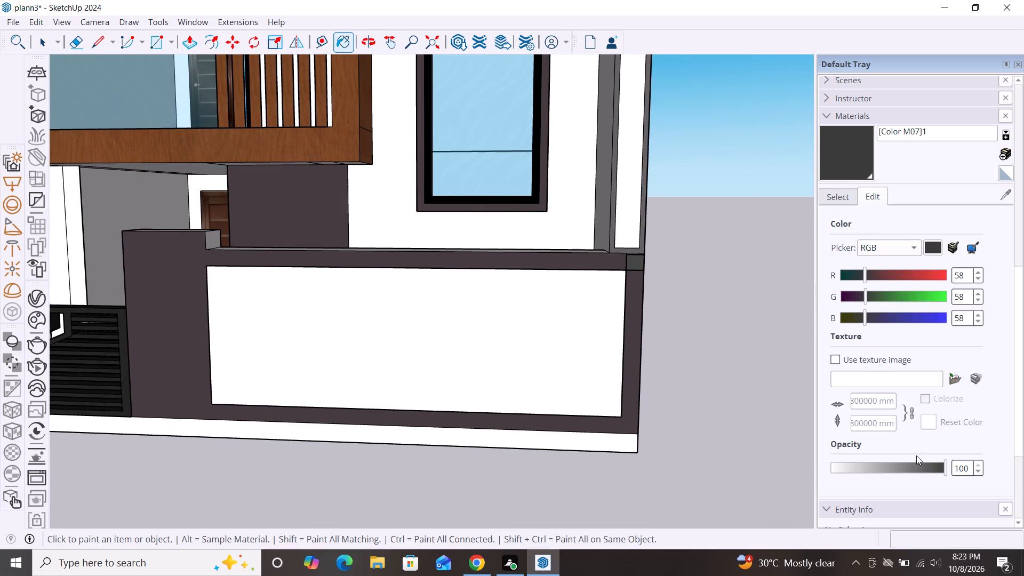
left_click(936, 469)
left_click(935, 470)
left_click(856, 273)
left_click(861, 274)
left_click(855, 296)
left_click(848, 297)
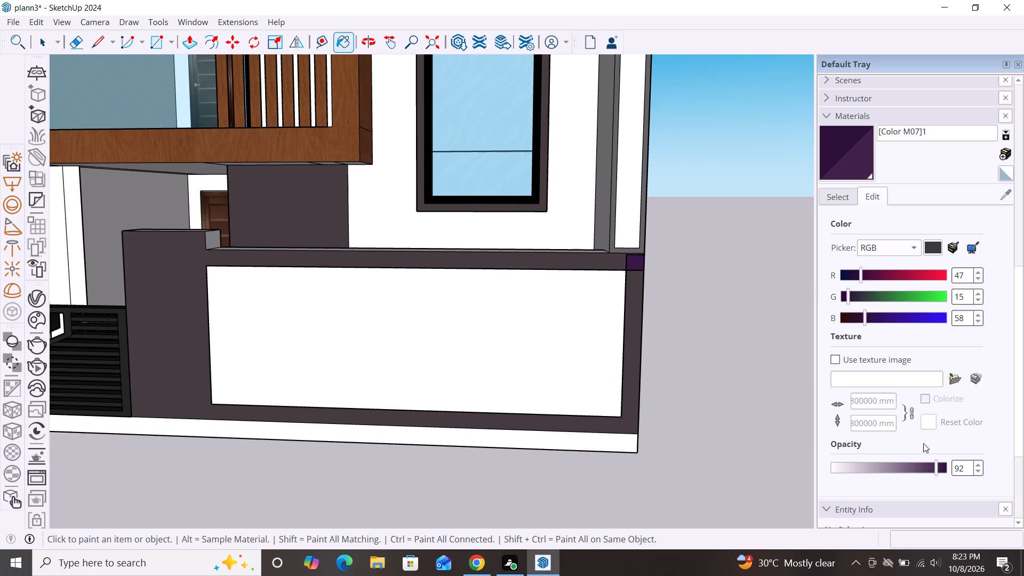
Raise Color M07's opacity to 99 and reset its colour to the original dark grey.
left_click_drag(940, 471, 945, 469)
left_click(945, 469)
left_click(935, 246)
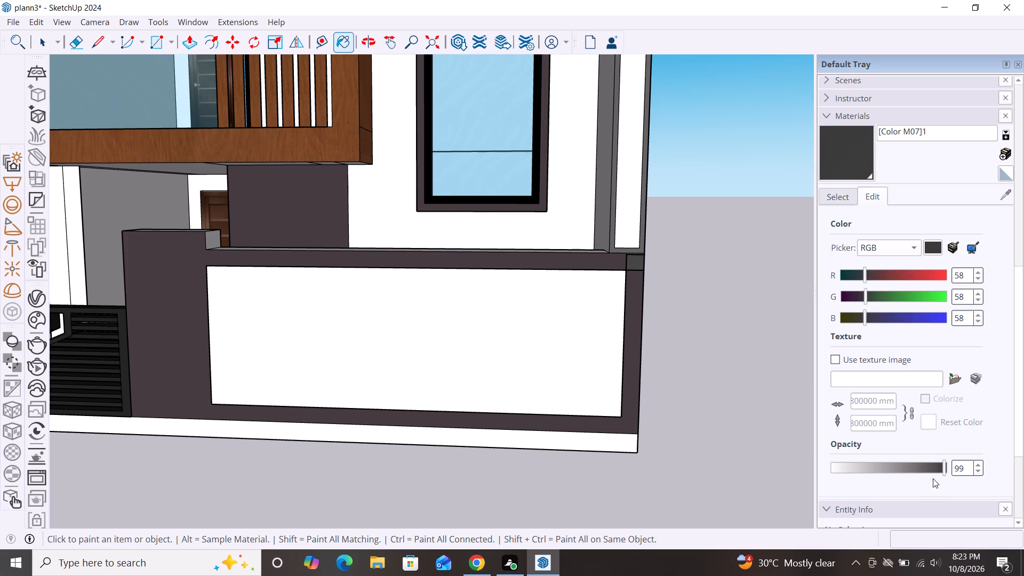
left_click_drag(938, 476, 960, 482)
Raise the Color M07 material's opacity to 100 and return to the colour library, leaving the Paint Bucket.
left_click_drag(939, 465, 966, 473)
scroll(731, 315, "up", 4)
scroll(761, 286, "down", 7)
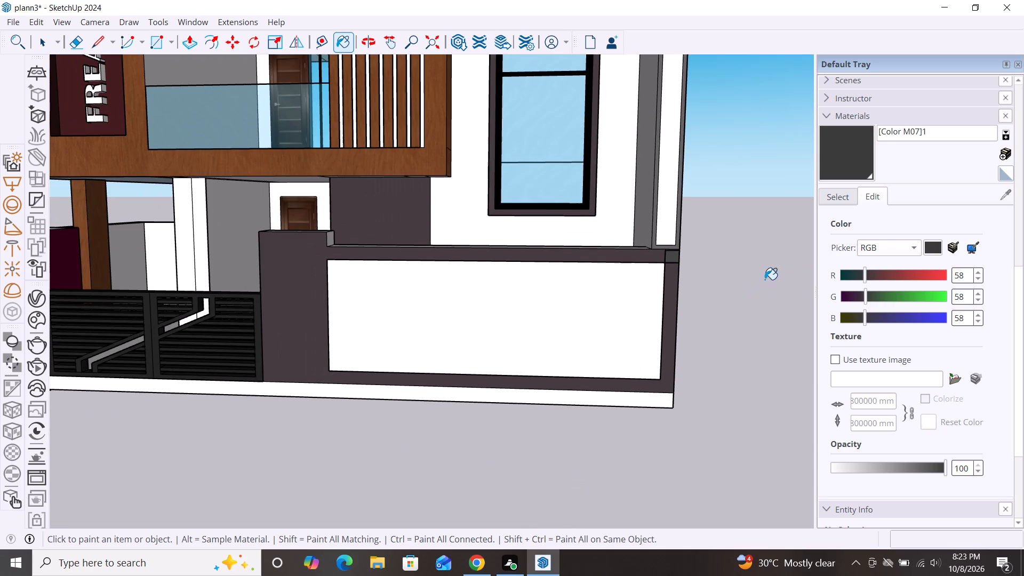
key("space")
scroll(740, 269, "down", 4)
key("space")
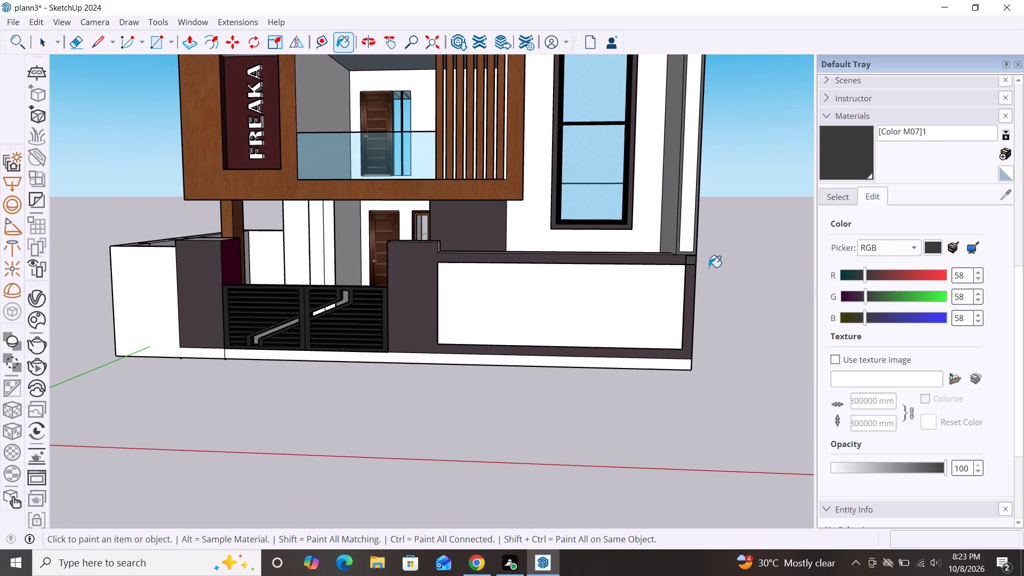
key("space")
left_click(845, 204)
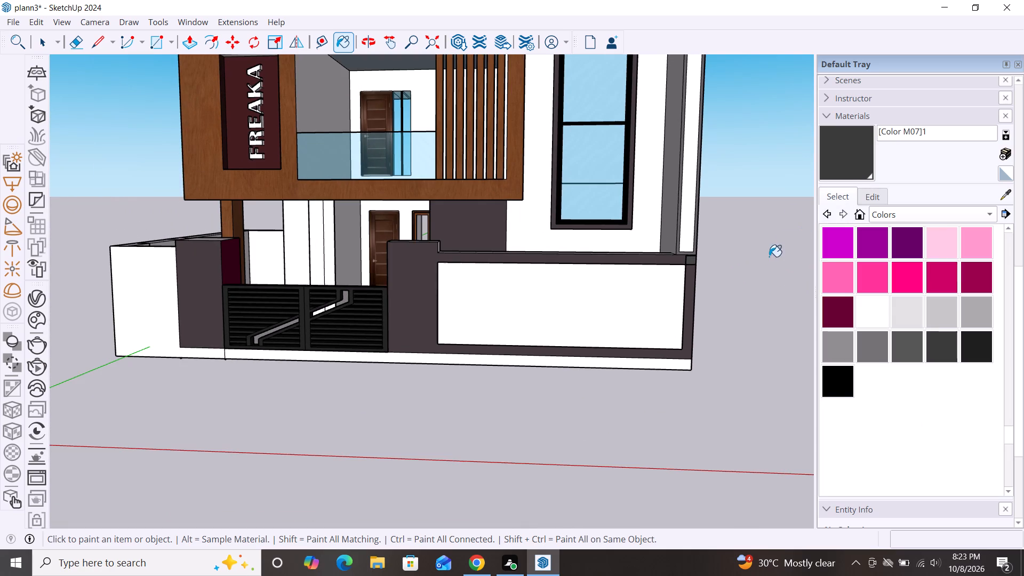
key("space")
Examine the front elevation, the gate and the ground-floor porch behind it.
scroll(753, 271, "down", 6)
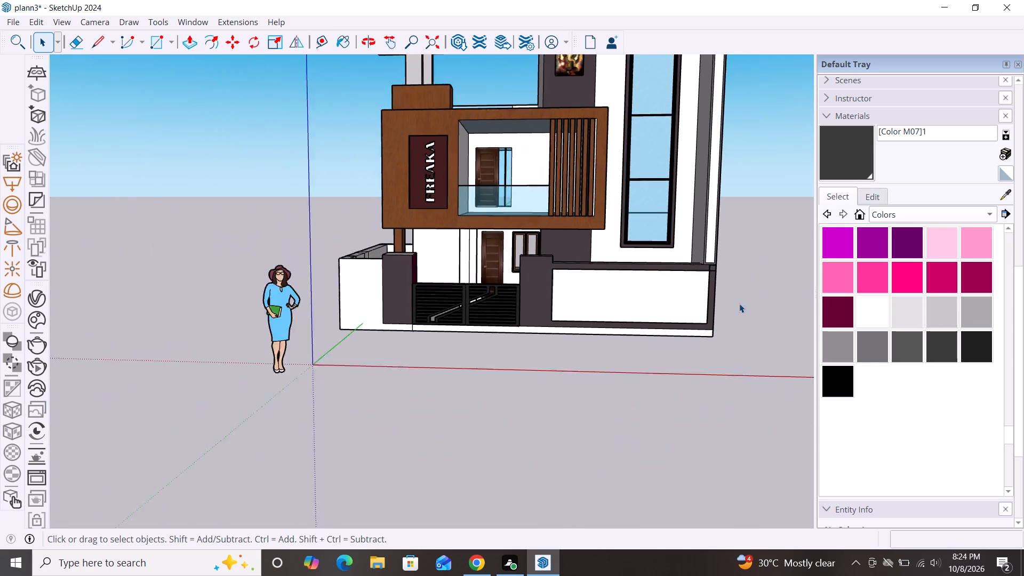
scroll(739, 303, "down", 1)
scroll(555, 324, "up", 4)
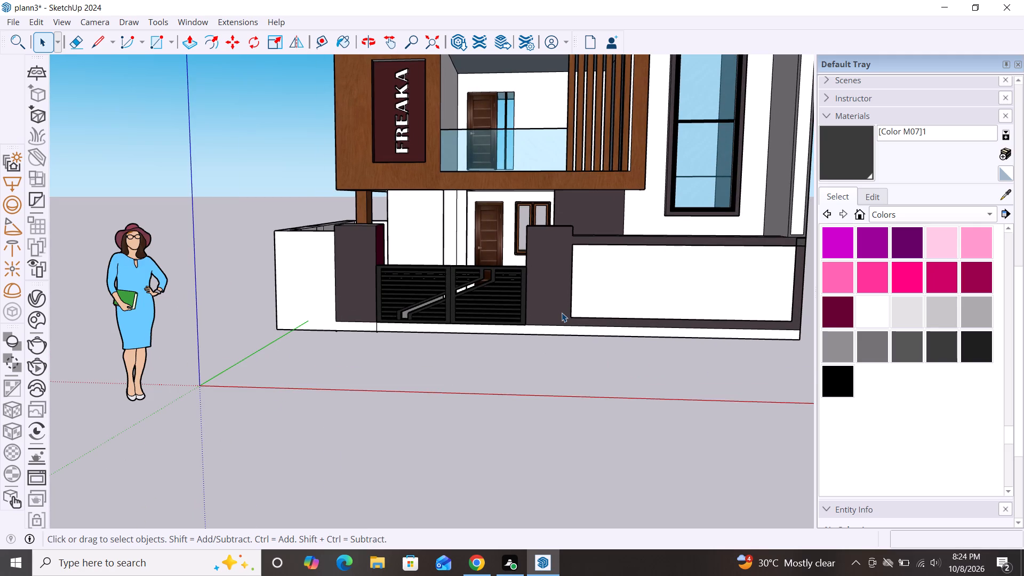
scroll(373, 219, "down", 3)
scroll(317, 232, "down", 2)
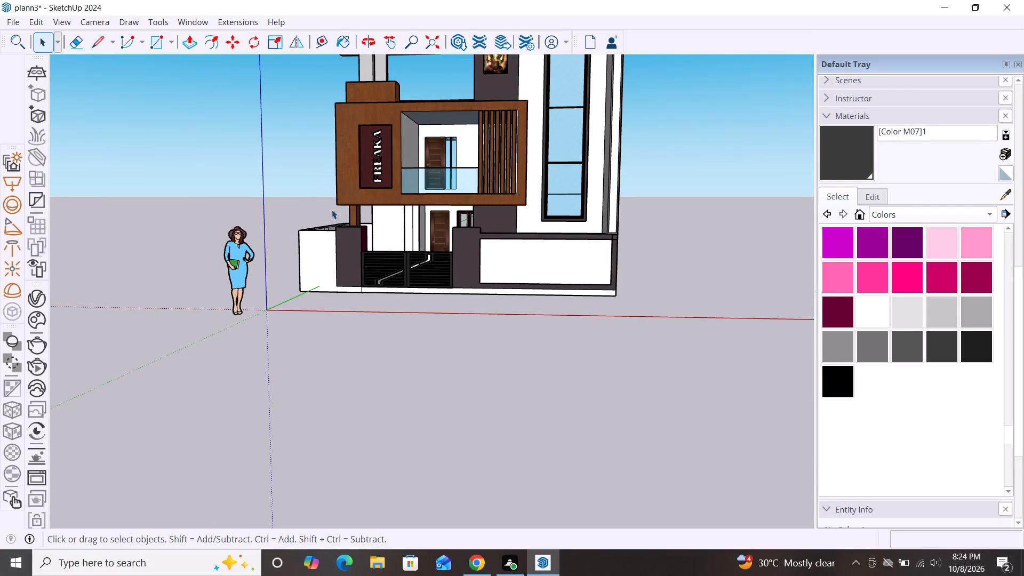
scroll(348, 187, "down", 2)
middle_click_drag(387, 251, 435, 261)
scroll(436, 229, "up", 7)
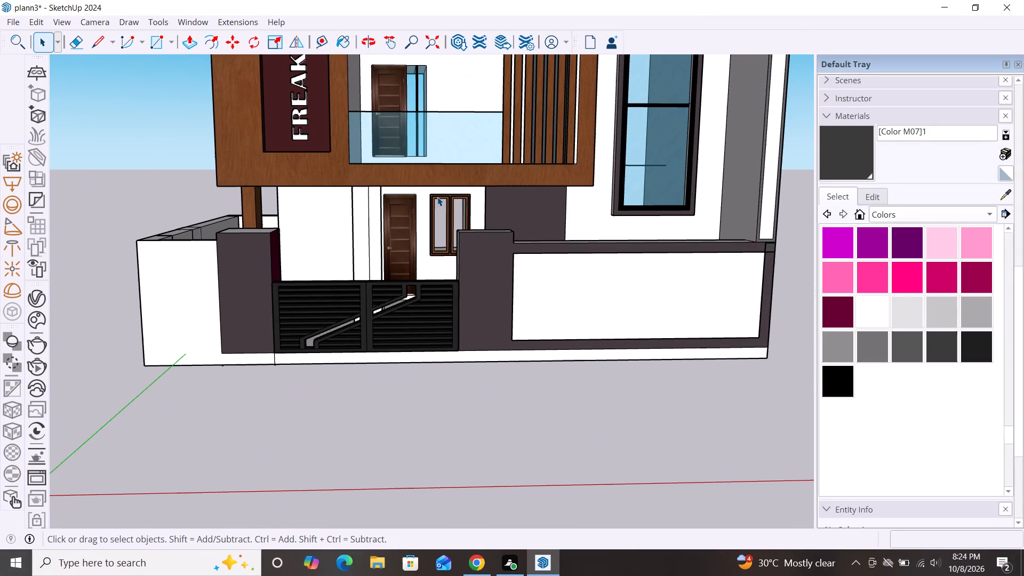
scroll(355, 233, "up", 4)
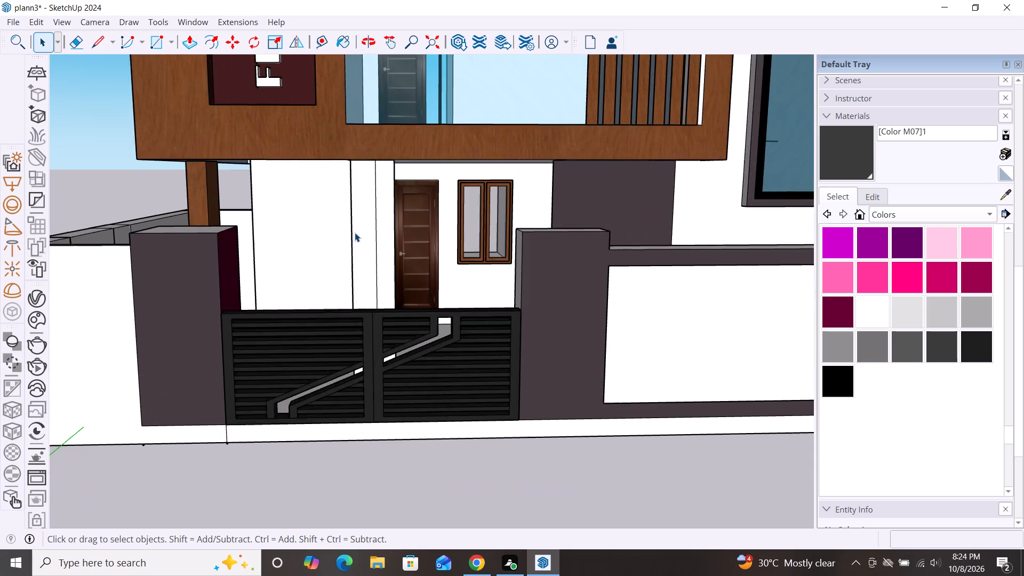
scroll(355, 233, "up", 5)
scroll(355, 233, "down", 3)
scroll(359, 254, "up", 4)
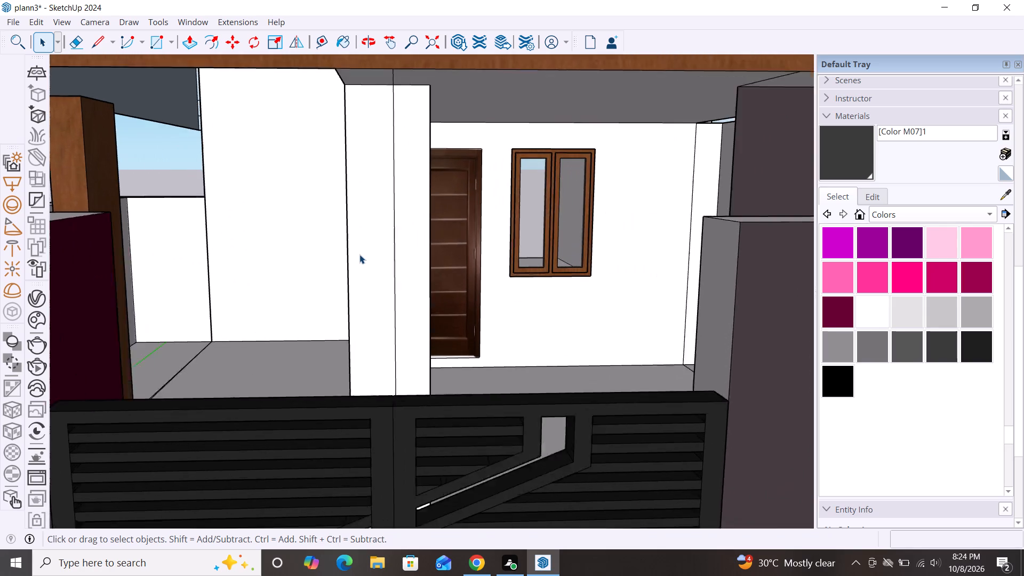
scroll(359, 254, "up", 1)
scroll(359, 254, "down", 4)
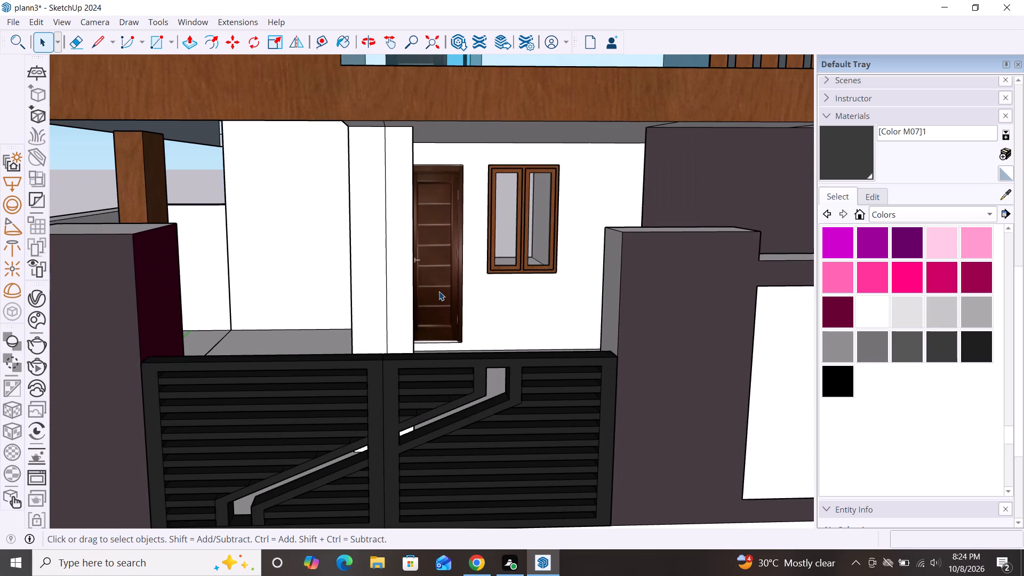
middle_click_drag(418, 291, 289, 320)
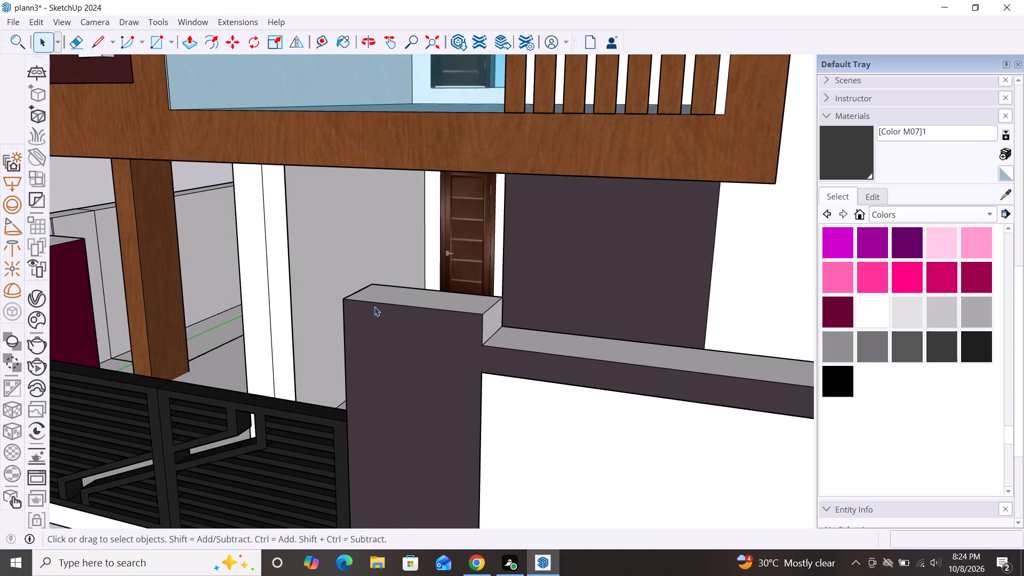
middle_click_drag(375, 307, 578, 300)
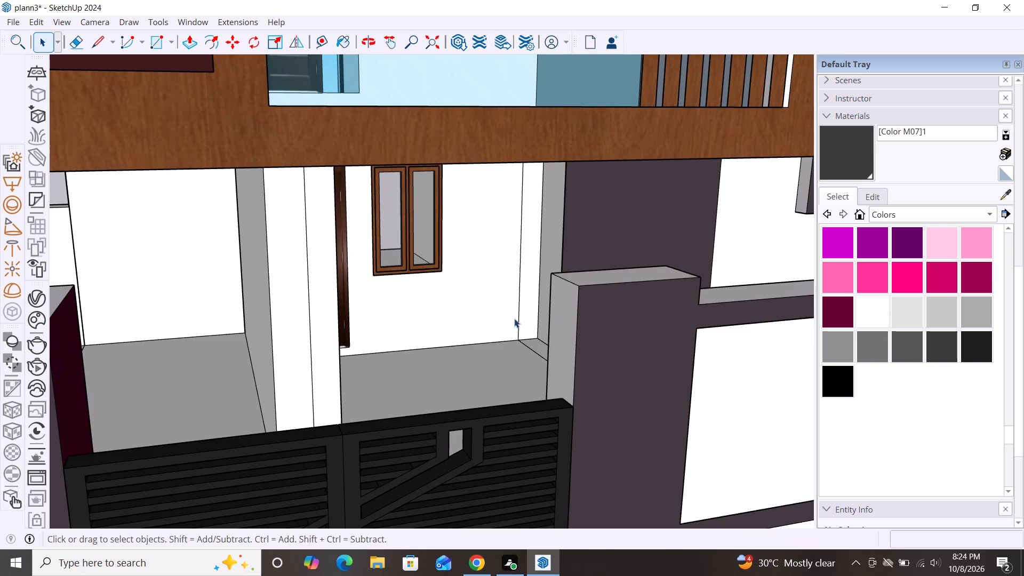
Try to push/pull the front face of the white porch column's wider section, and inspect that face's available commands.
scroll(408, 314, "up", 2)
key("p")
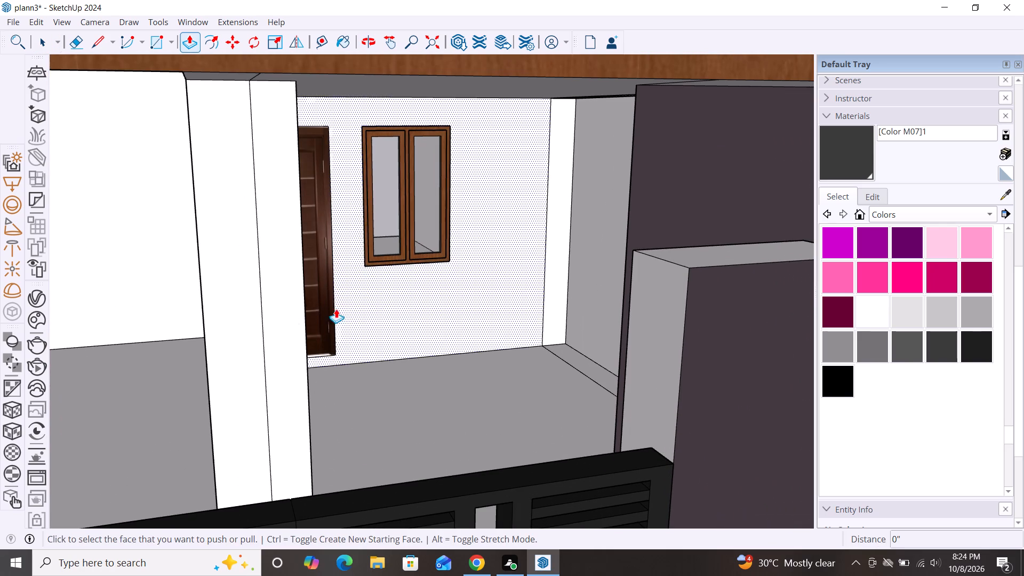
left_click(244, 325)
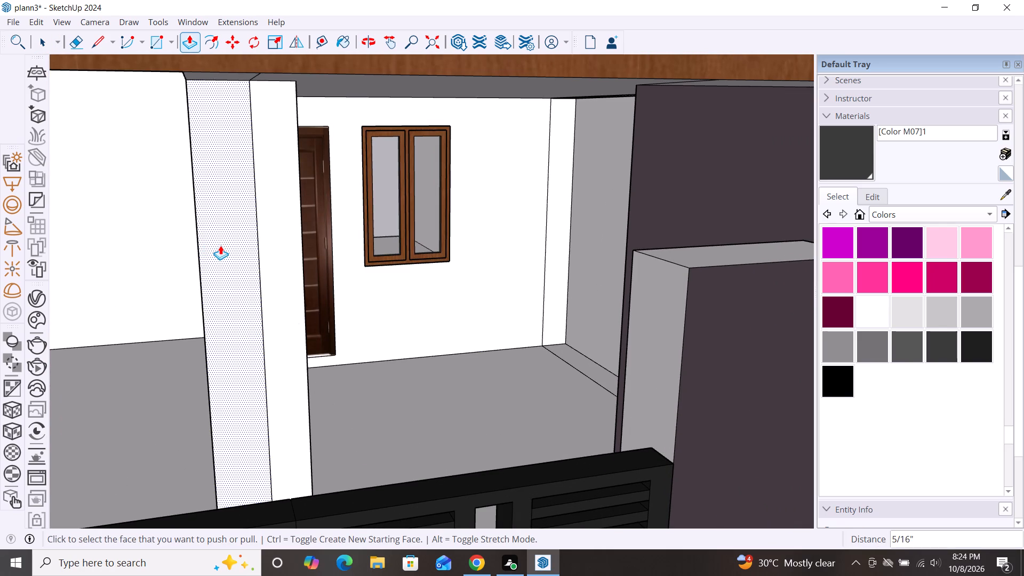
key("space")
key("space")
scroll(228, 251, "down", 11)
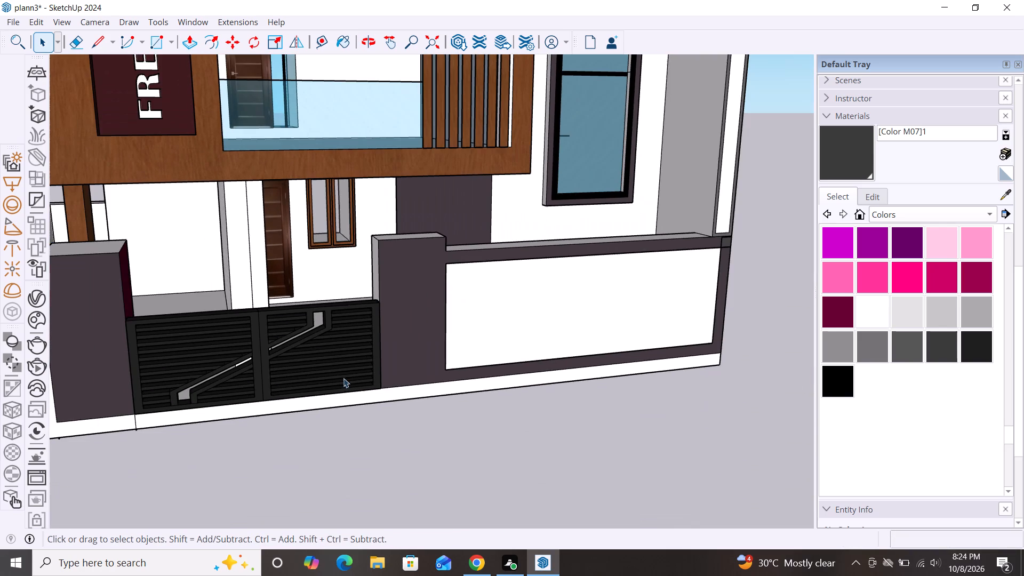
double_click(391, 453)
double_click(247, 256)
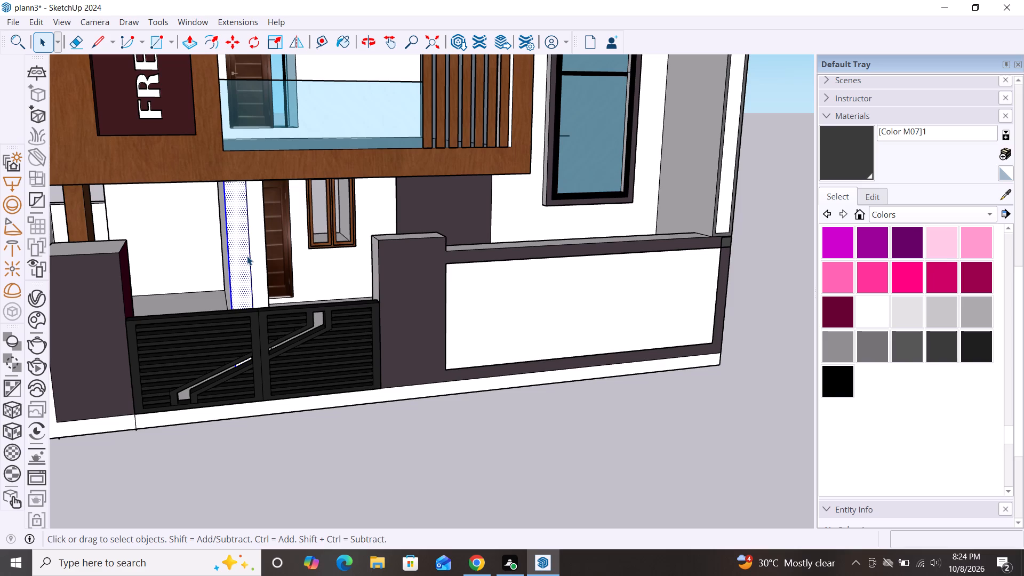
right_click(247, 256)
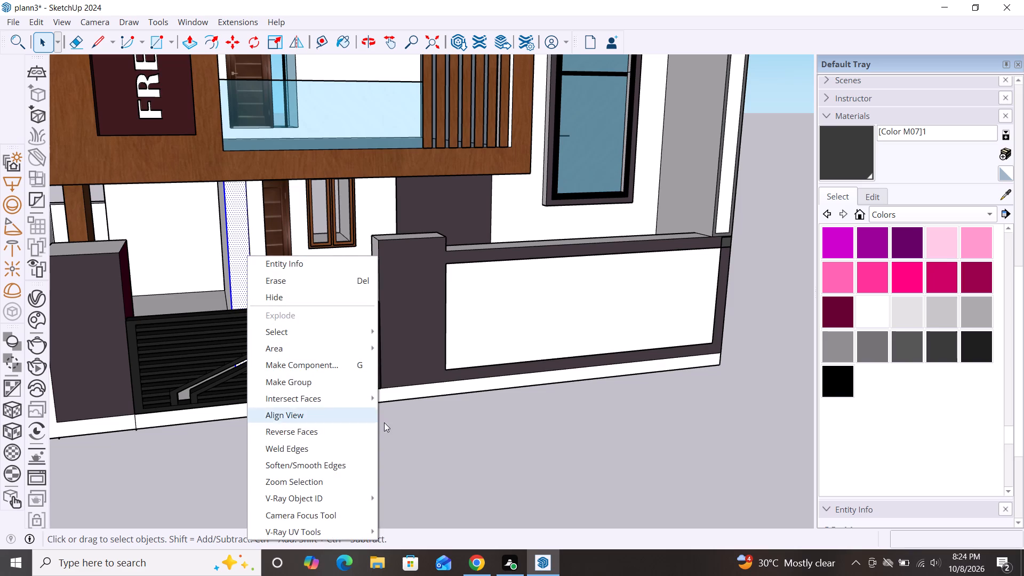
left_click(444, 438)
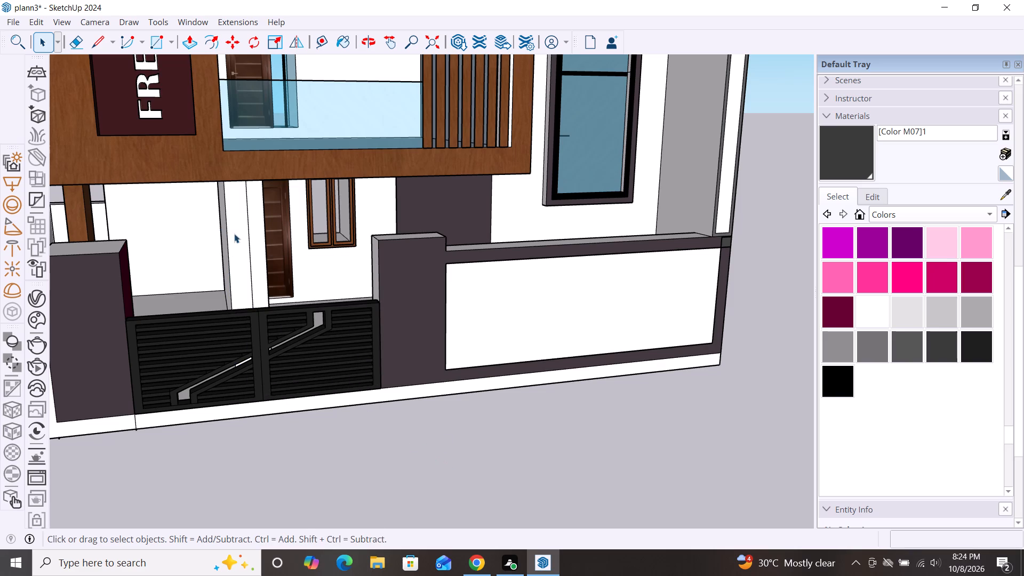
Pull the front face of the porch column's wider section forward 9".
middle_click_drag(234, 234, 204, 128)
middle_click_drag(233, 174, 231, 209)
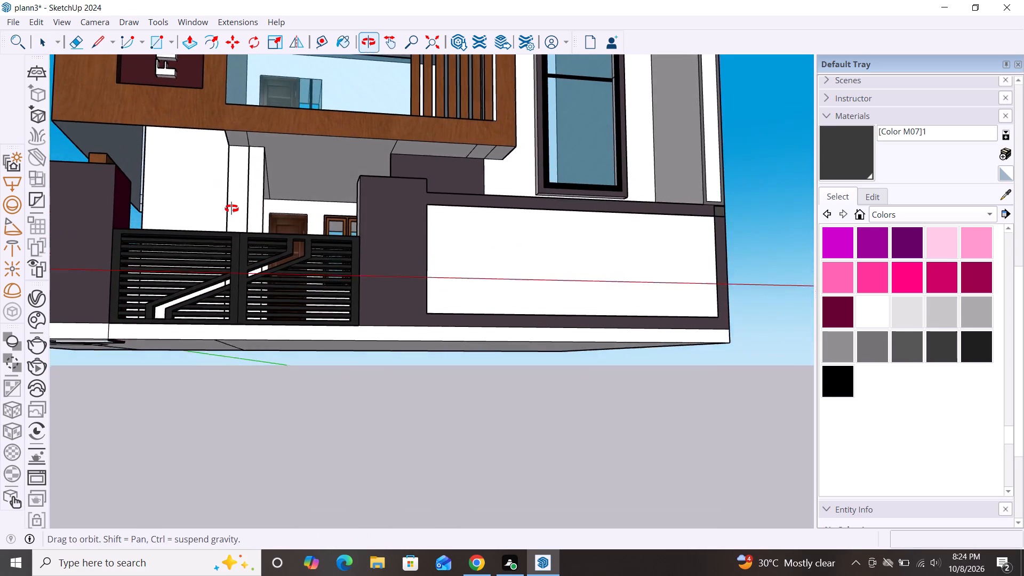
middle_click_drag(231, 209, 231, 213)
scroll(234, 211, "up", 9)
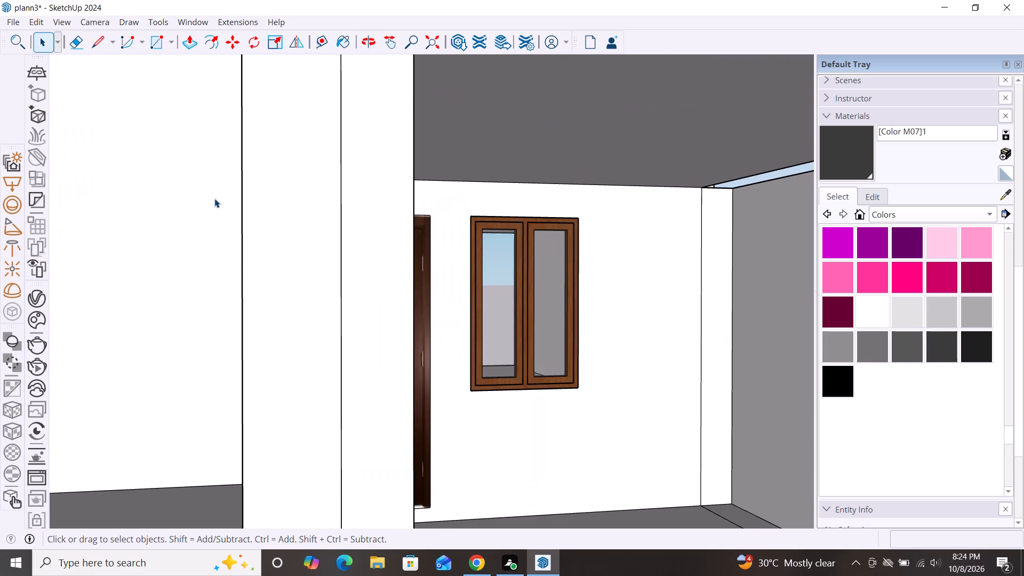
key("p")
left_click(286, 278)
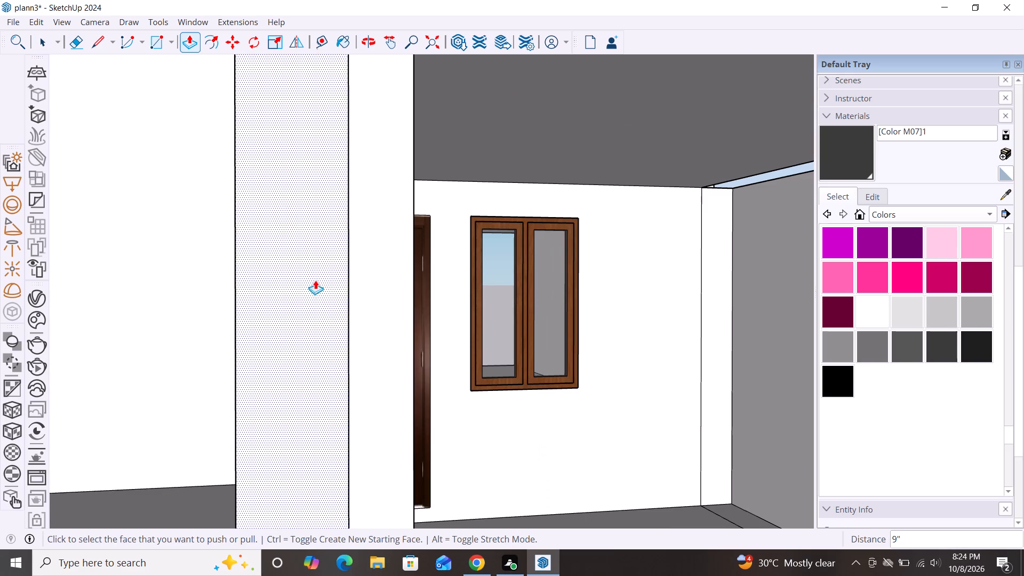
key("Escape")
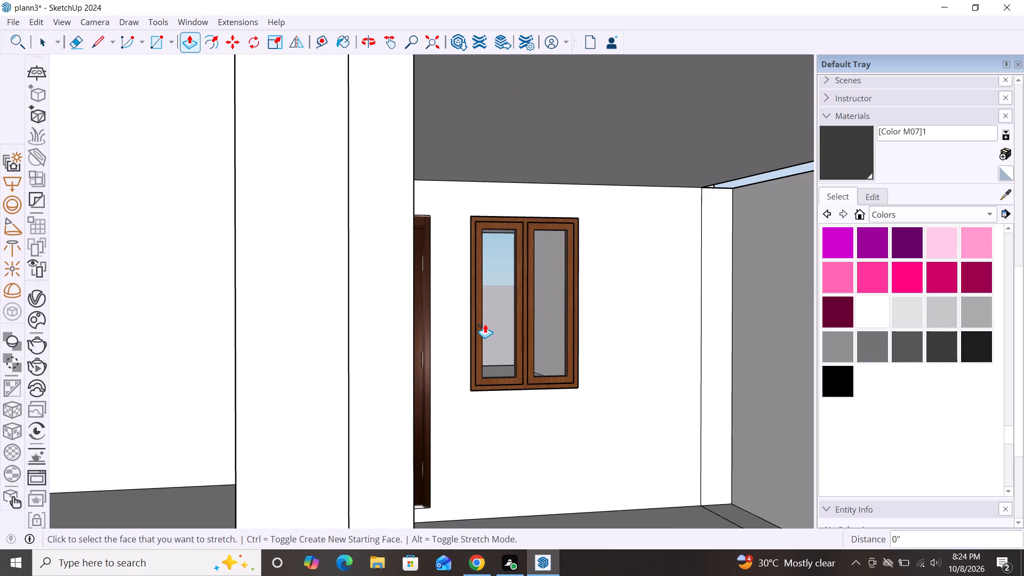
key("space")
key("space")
Push the front face of the porch column's wider section back 10' 8 11/16".
middle_click_drag(489, 367, 308, 401, "alt")
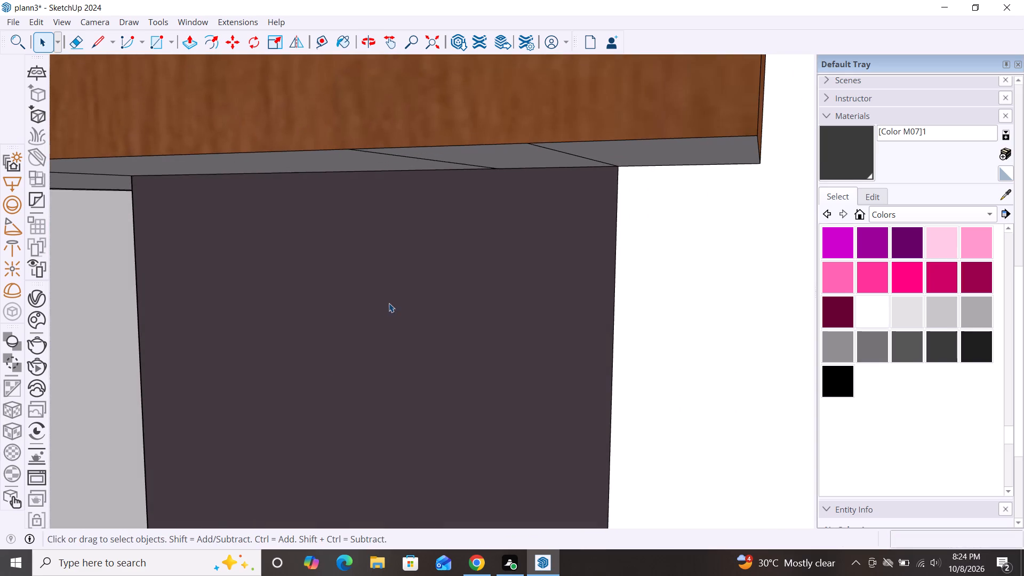
scroll(407, 298, "down", 3)
scroll(503, 264, "down", 13)
scroll(261, 339, "down", 3)
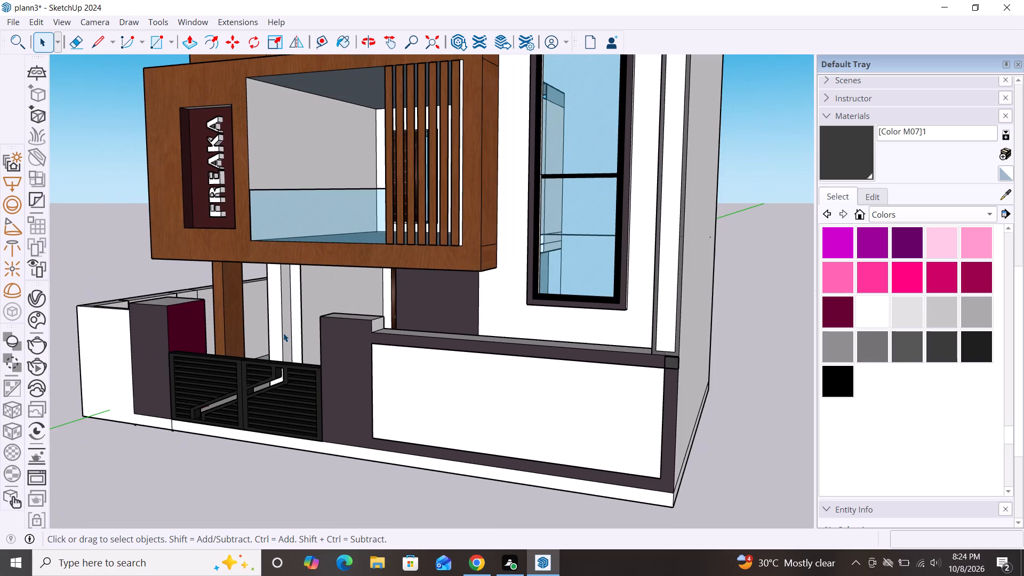
middle_click_drag(367, 308, 362, 309)
scroll(364, 307, "up", 10)
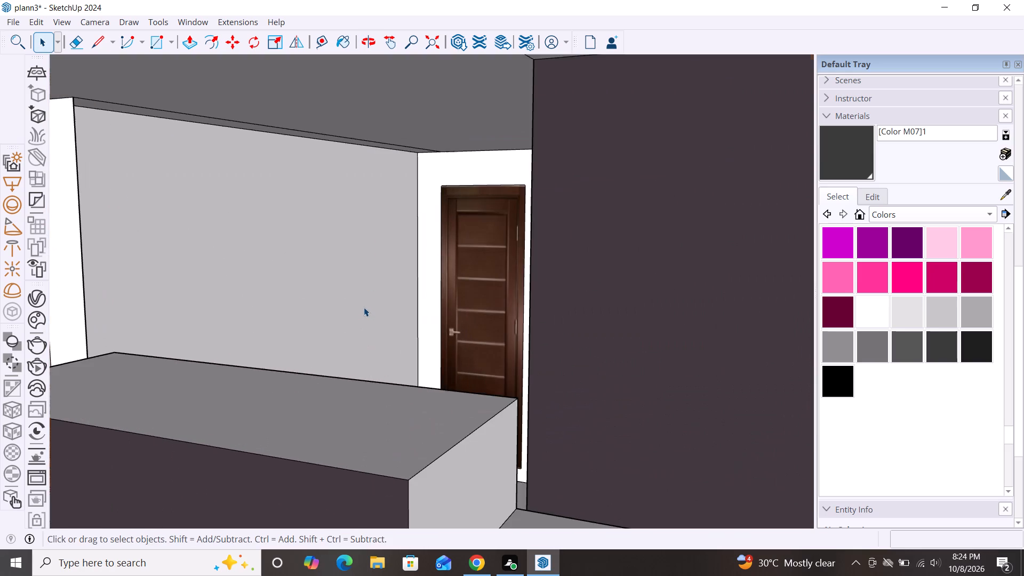
scroll(364, 307, "down", 2)
middle_click_drag(289, 335, 581, 317)
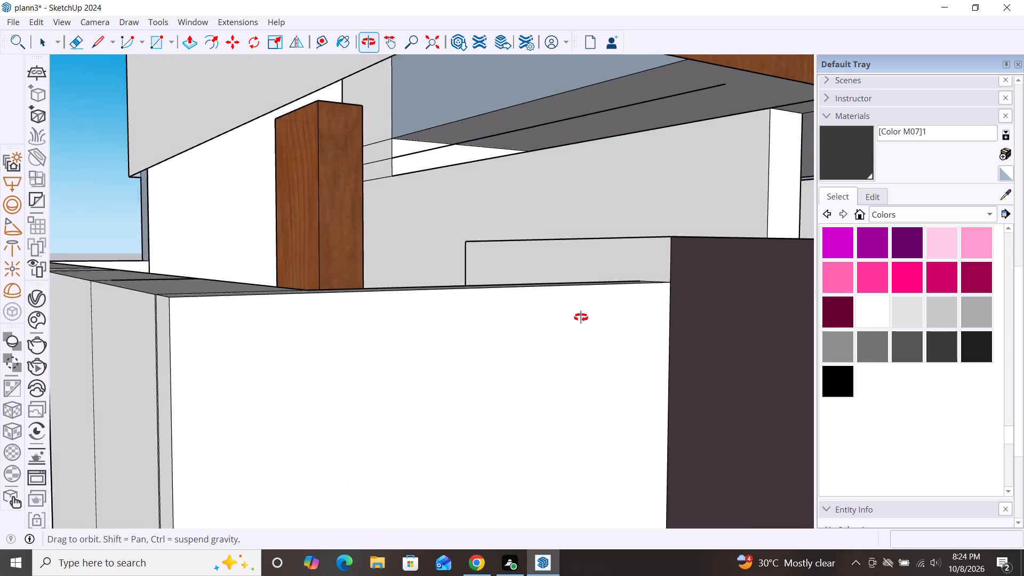
middle_click_drag(581, 317, 472, 335)
scroll(487, 313, "up", 4)
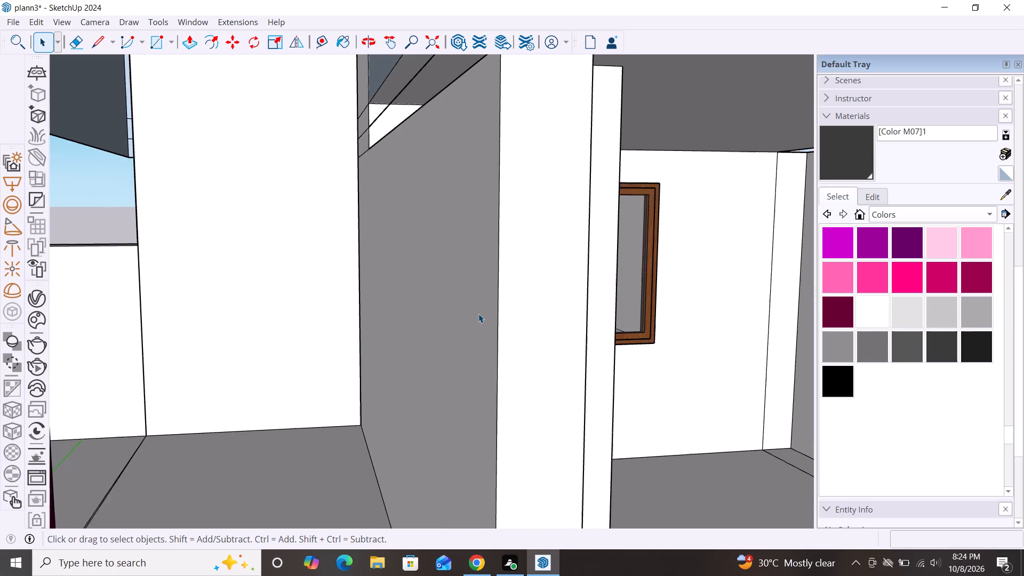
scroll(478, 314, "up", 5)
scroll(475, 316, "down", 5)
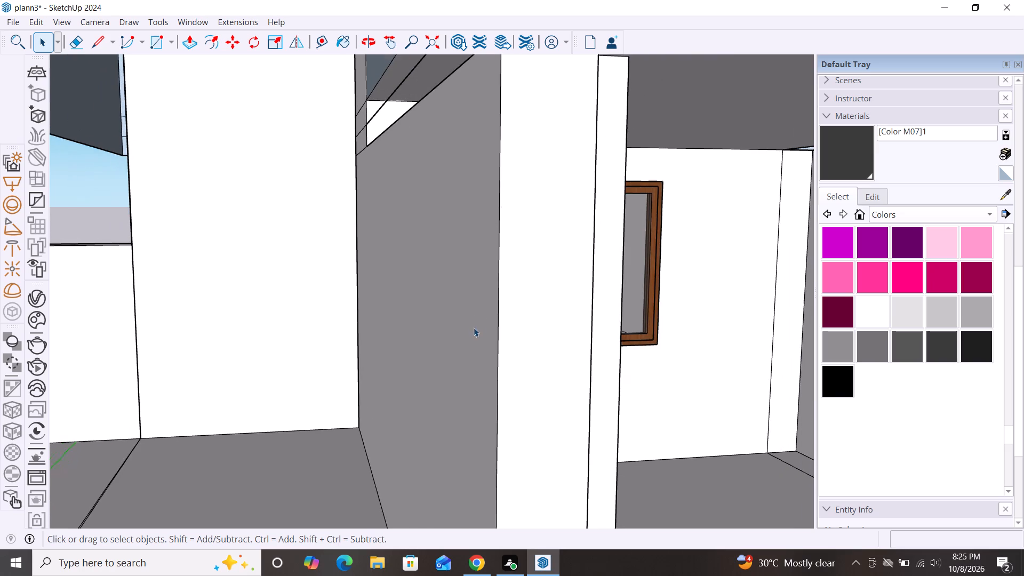
key("p")
left_click(533, 306)
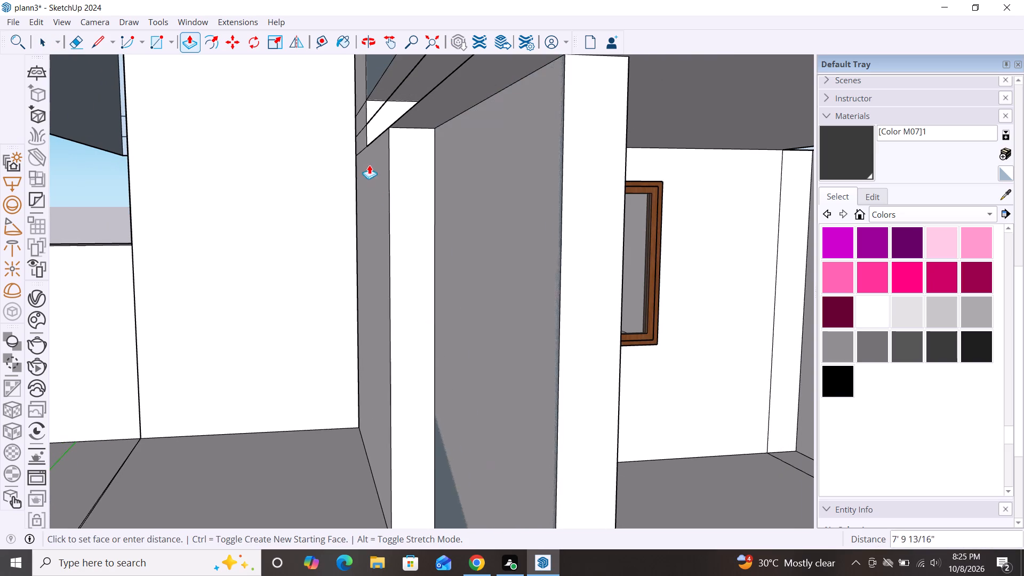
left_click(318, 259)
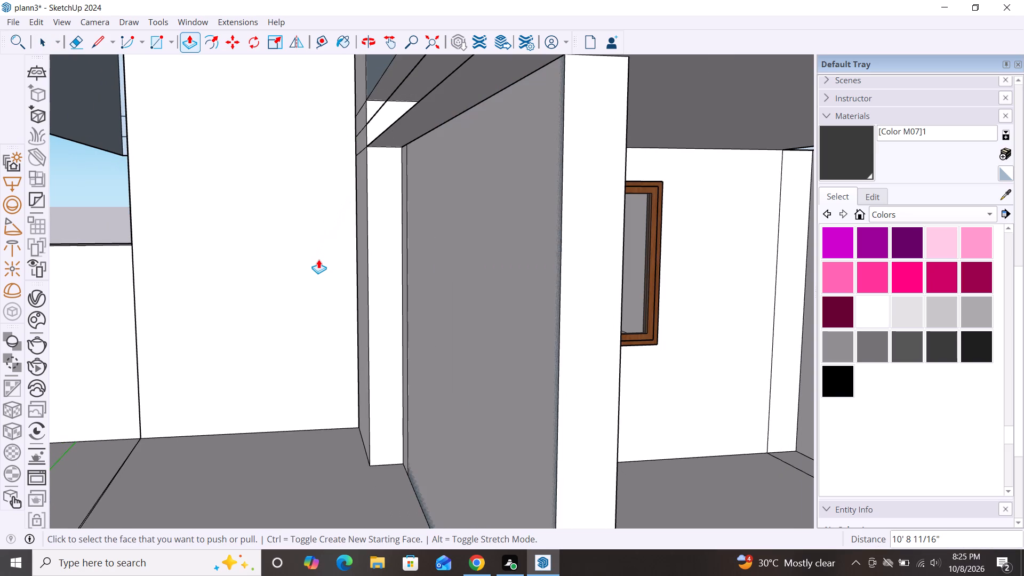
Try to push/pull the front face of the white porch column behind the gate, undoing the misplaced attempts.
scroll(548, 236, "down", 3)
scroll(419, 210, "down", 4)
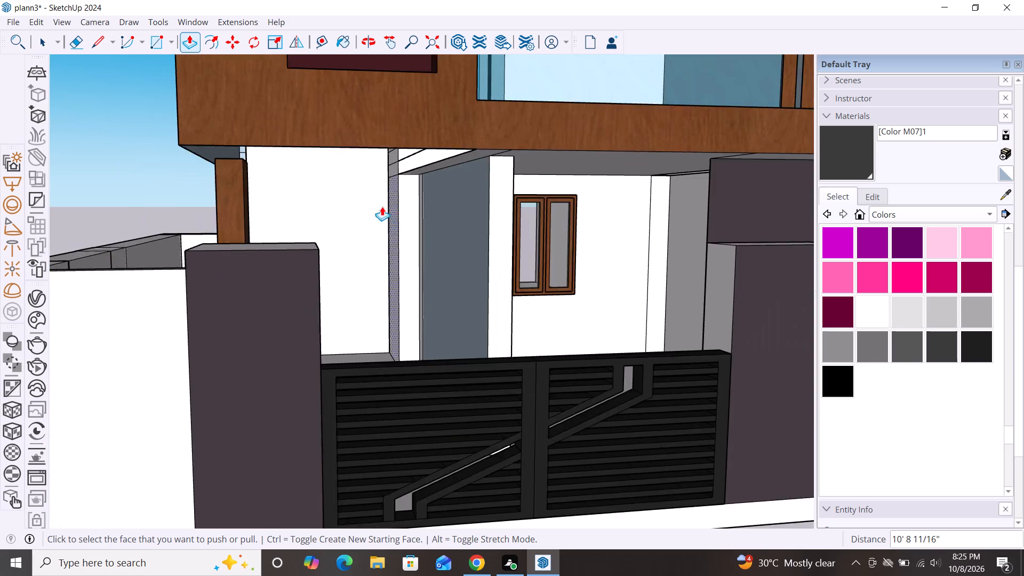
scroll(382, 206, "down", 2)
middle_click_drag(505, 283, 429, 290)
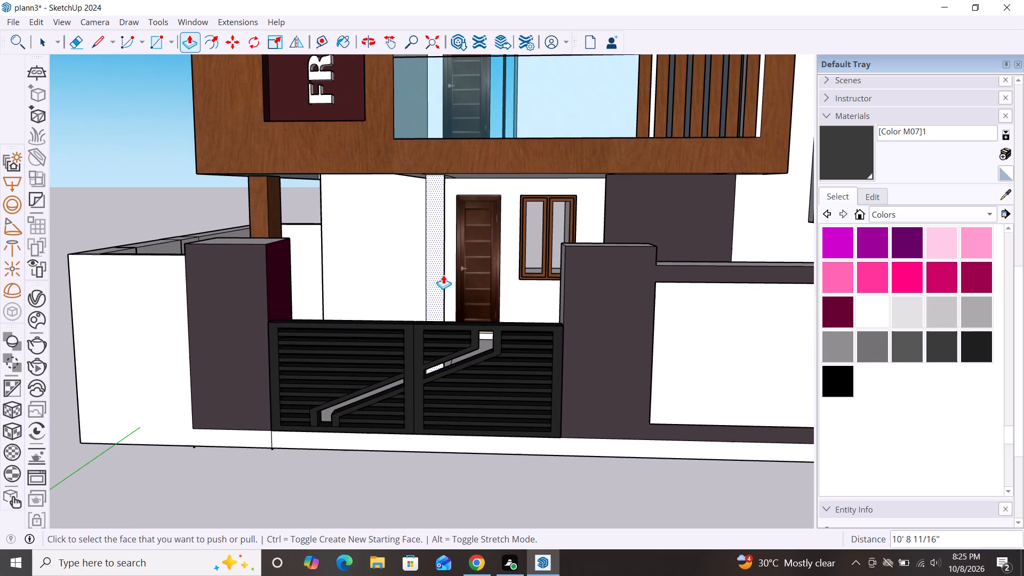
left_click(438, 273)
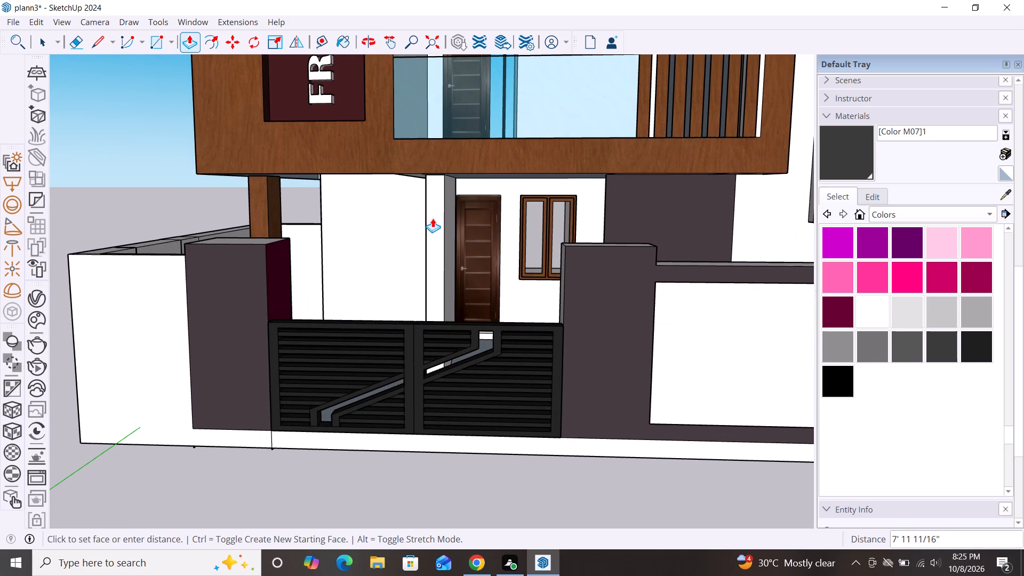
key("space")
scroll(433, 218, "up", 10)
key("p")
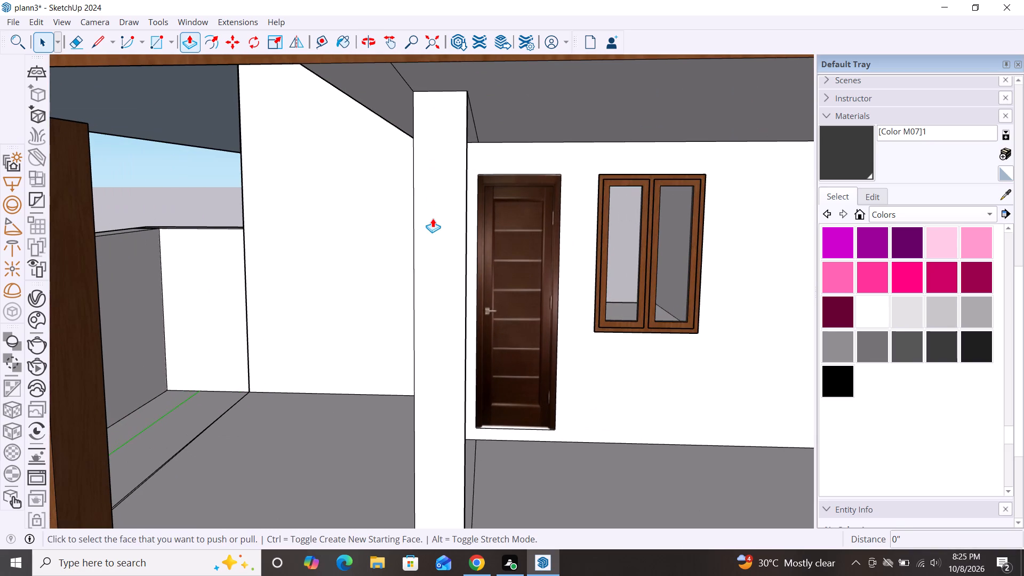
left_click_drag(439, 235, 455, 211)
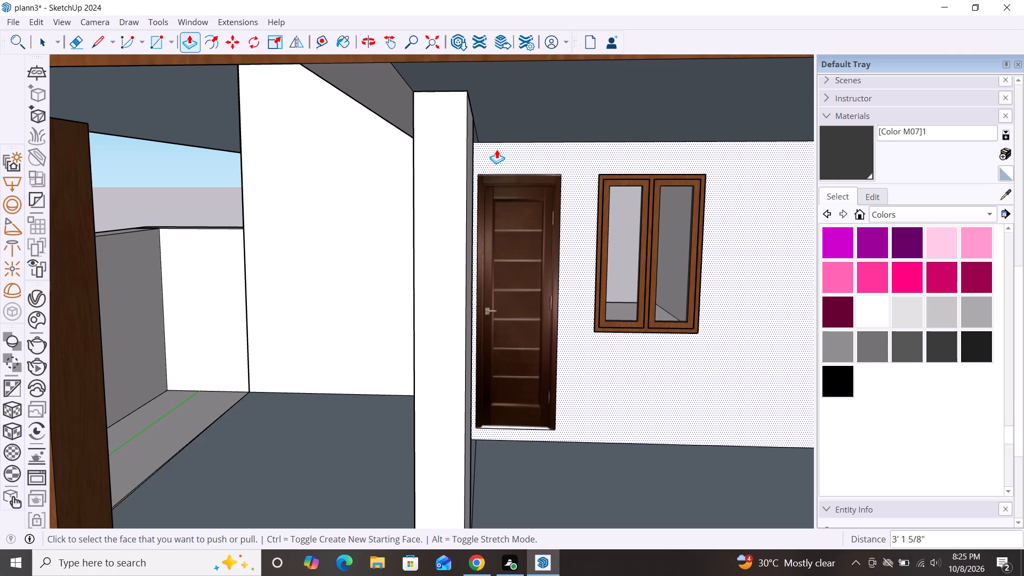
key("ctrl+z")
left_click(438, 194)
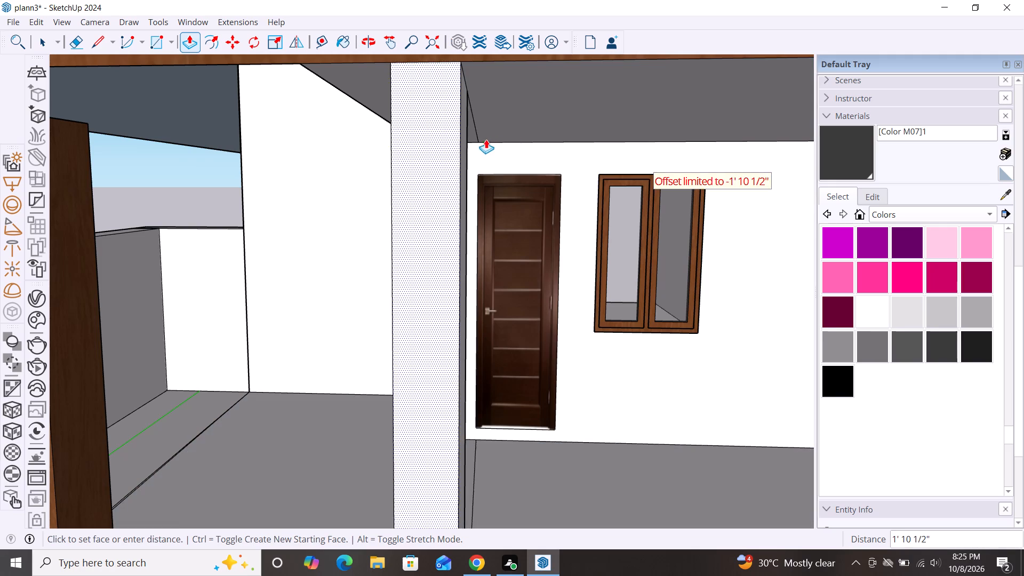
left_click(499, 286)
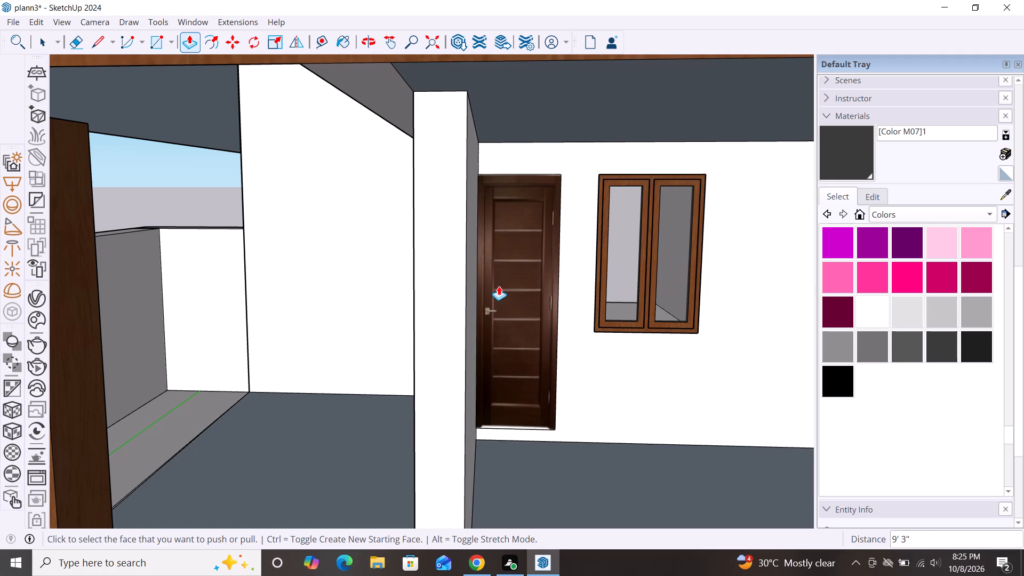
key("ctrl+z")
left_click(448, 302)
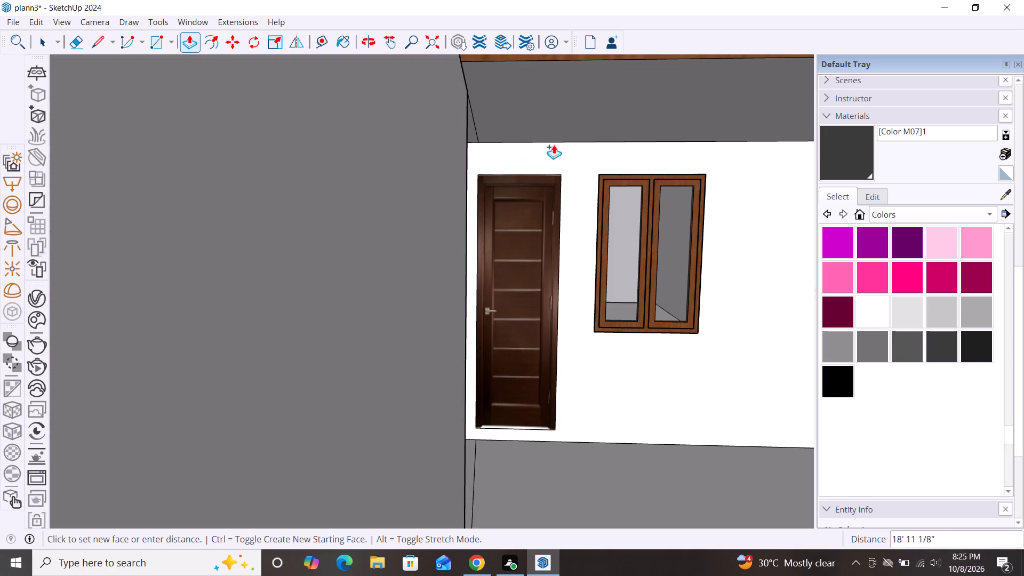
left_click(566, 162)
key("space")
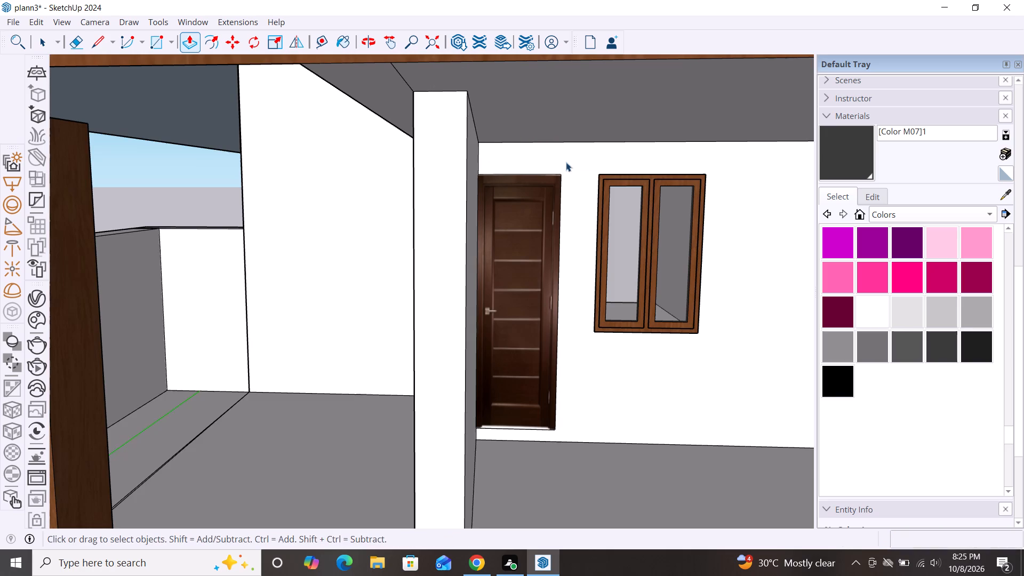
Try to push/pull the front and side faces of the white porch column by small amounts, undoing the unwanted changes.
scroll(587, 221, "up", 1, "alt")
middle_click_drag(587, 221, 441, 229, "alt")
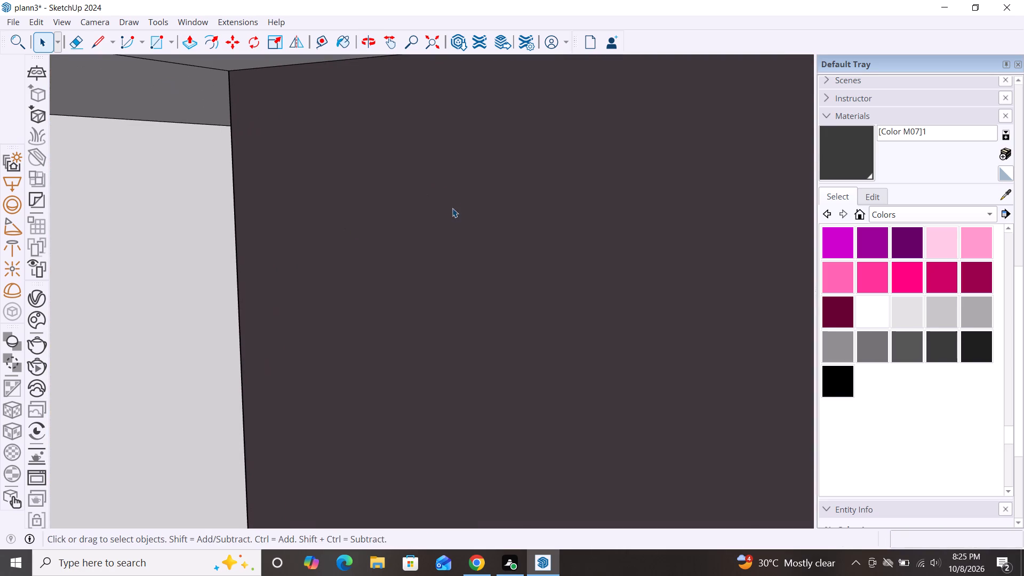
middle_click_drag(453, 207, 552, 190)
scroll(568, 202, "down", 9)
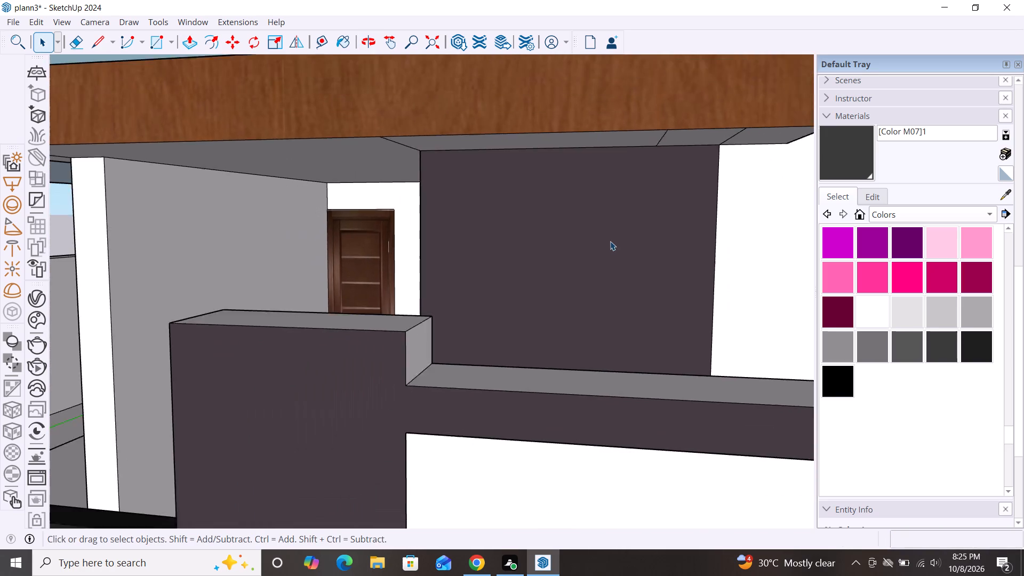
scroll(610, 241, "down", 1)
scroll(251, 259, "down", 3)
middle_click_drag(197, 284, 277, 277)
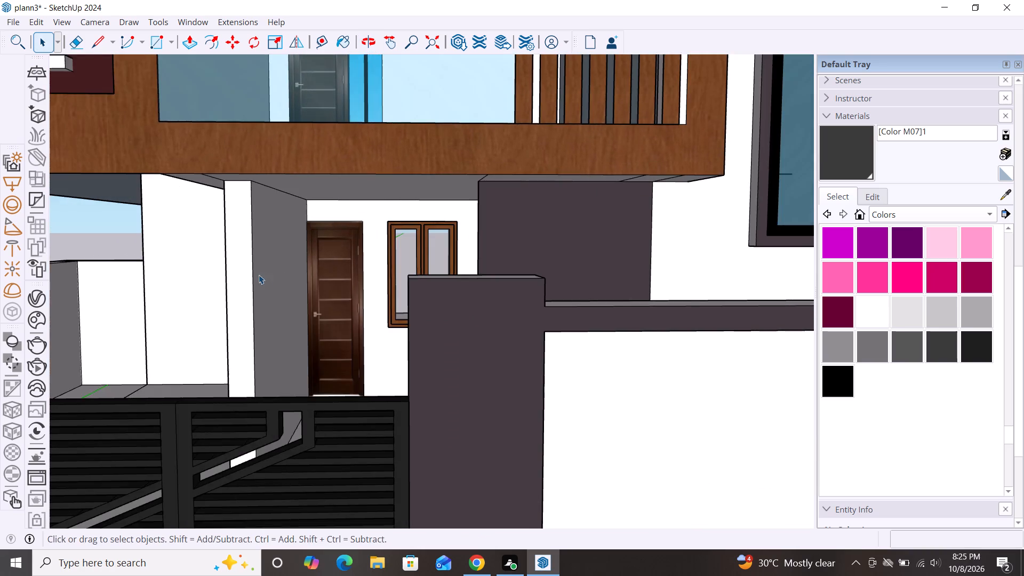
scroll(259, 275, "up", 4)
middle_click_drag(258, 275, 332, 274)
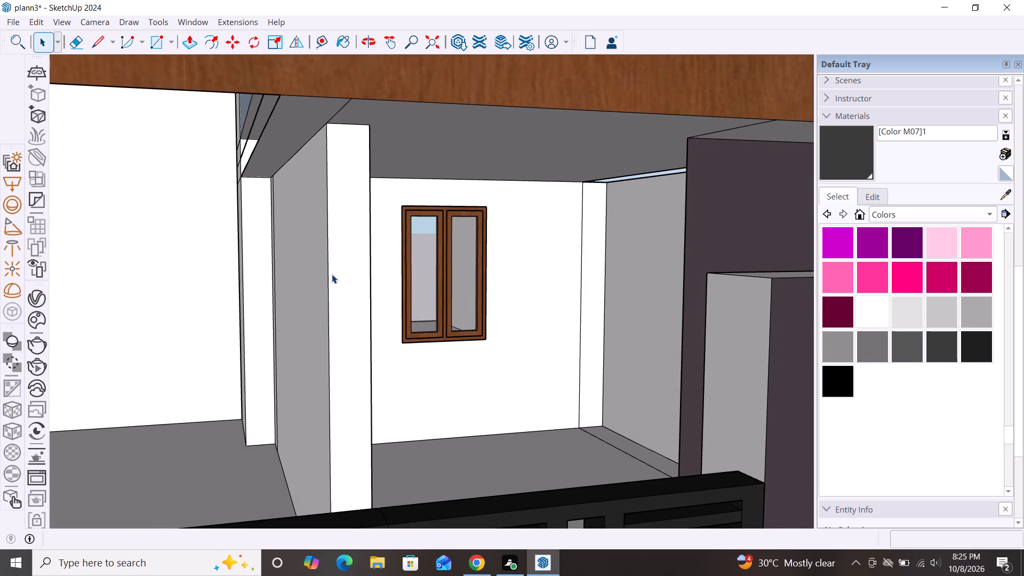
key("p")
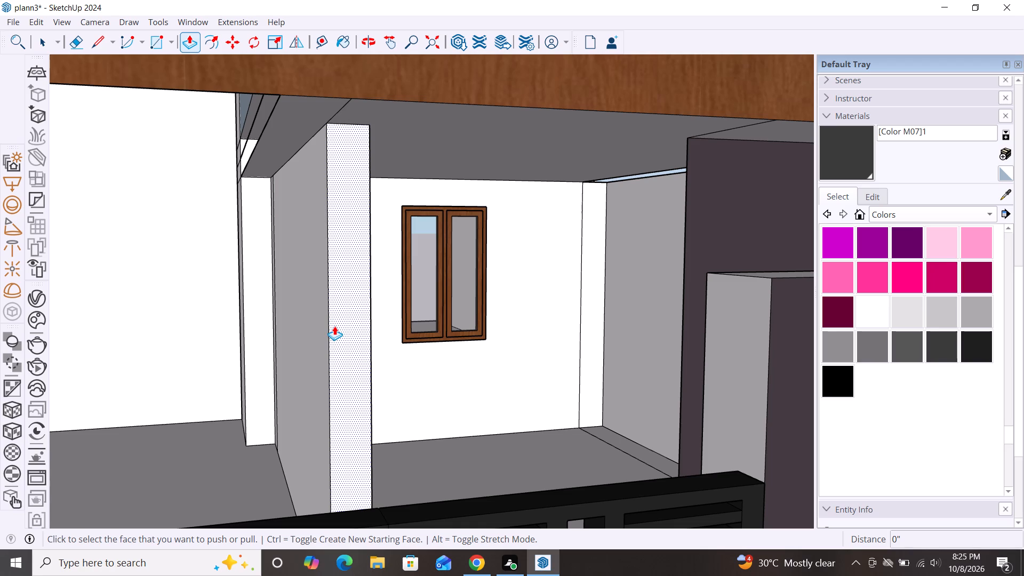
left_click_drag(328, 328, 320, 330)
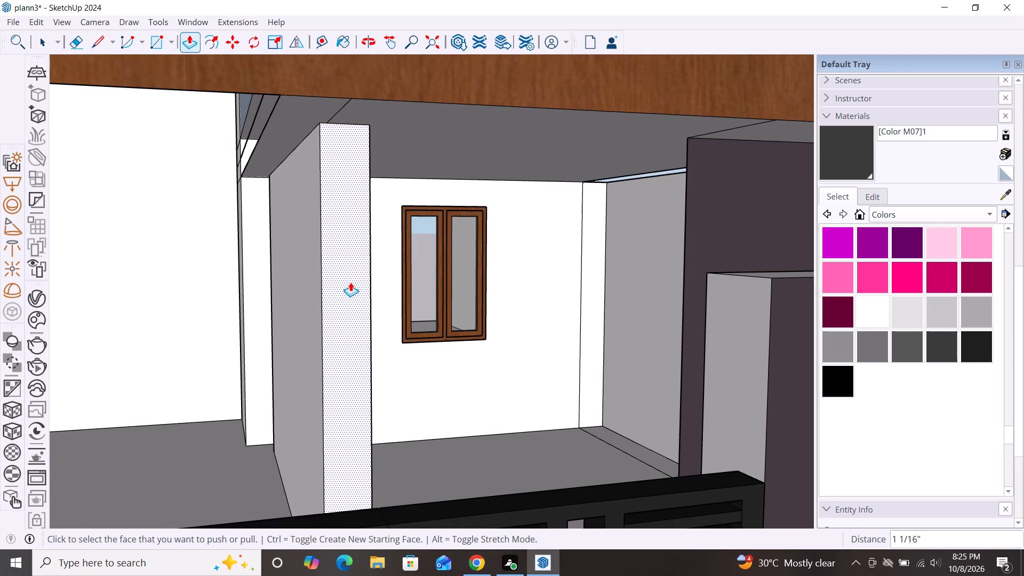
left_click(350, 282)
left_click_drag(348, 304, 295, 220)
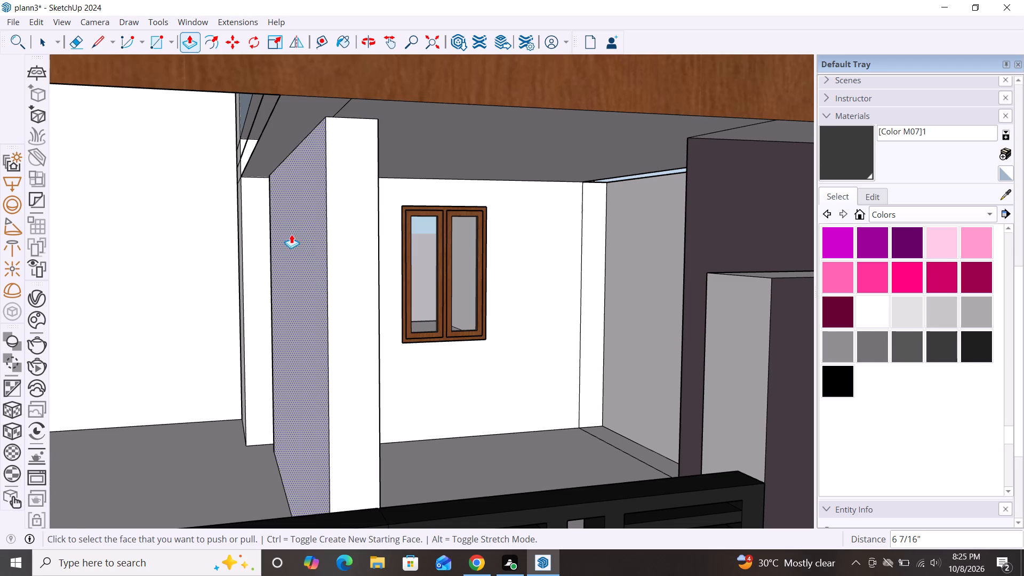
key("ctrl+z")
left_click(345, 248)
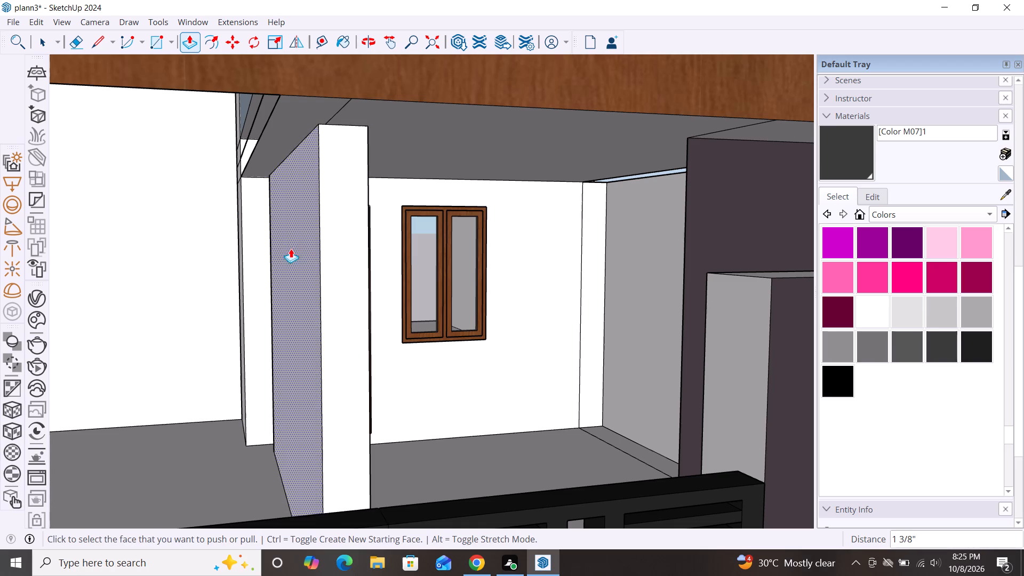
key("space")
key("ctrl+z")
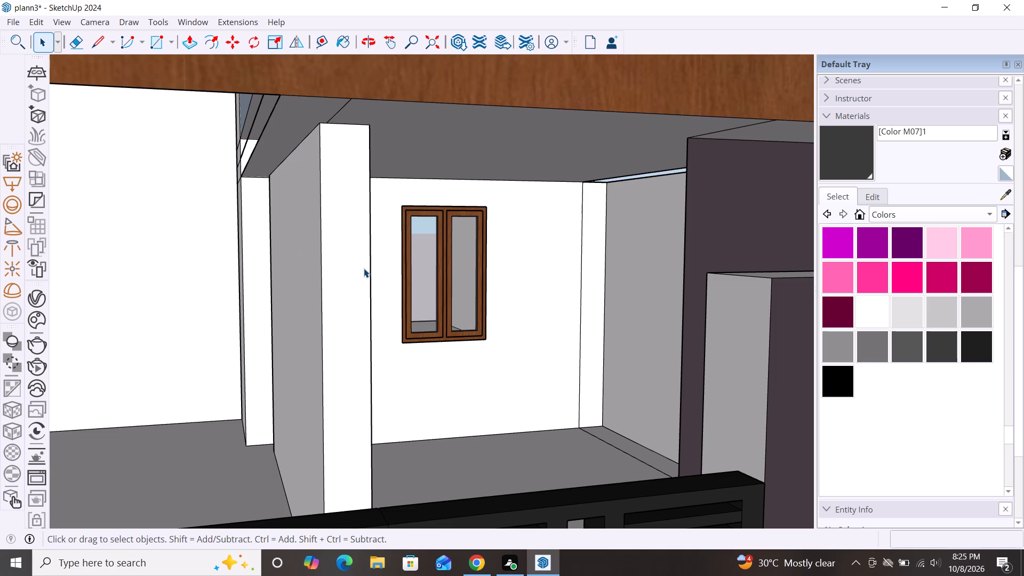
Push the front face of the white porch column back 9' 3" to the wall with the door.
left_click(364, 268)
key("p")
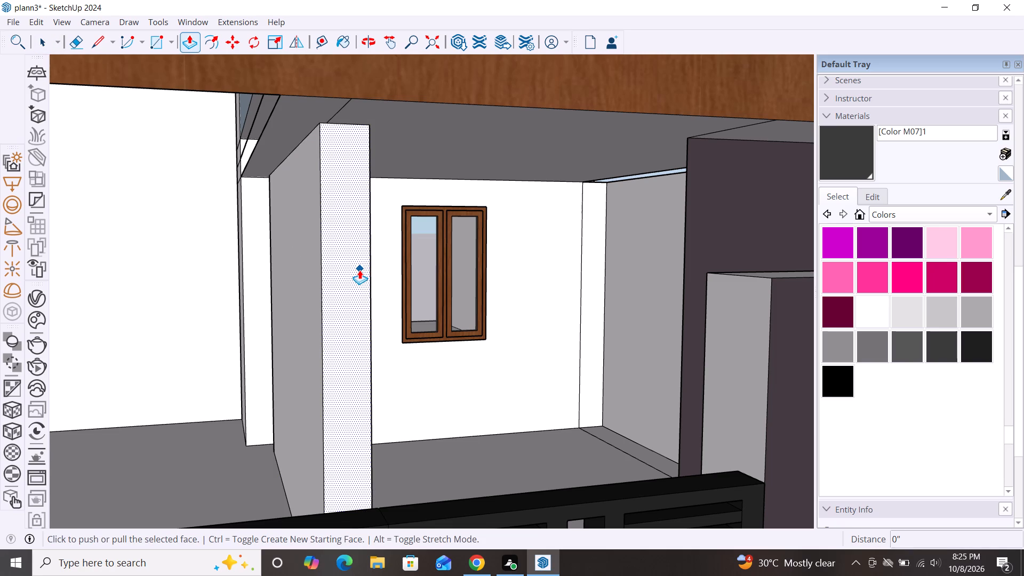
left_click(359, 270)
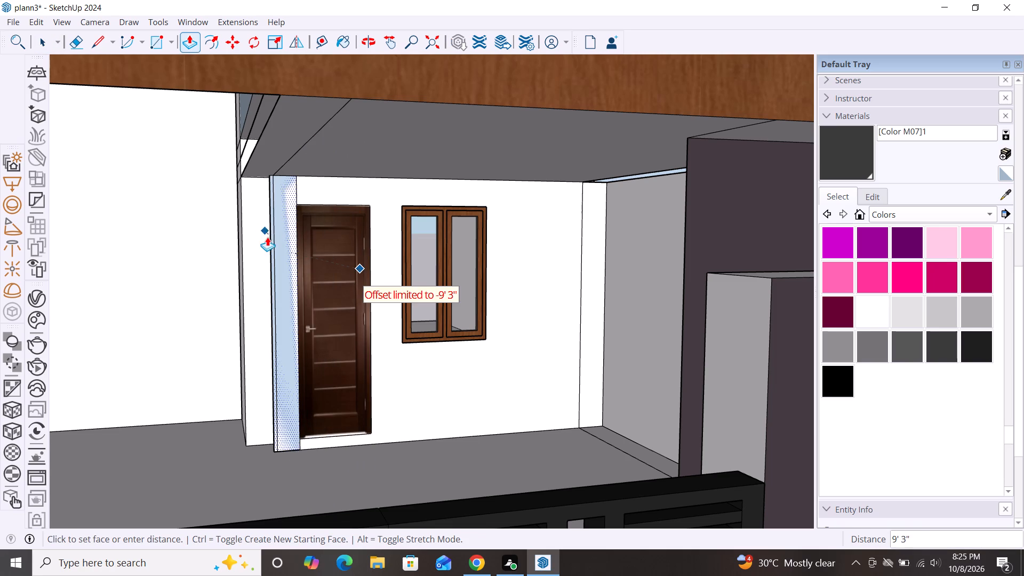
left_click(258, 274)
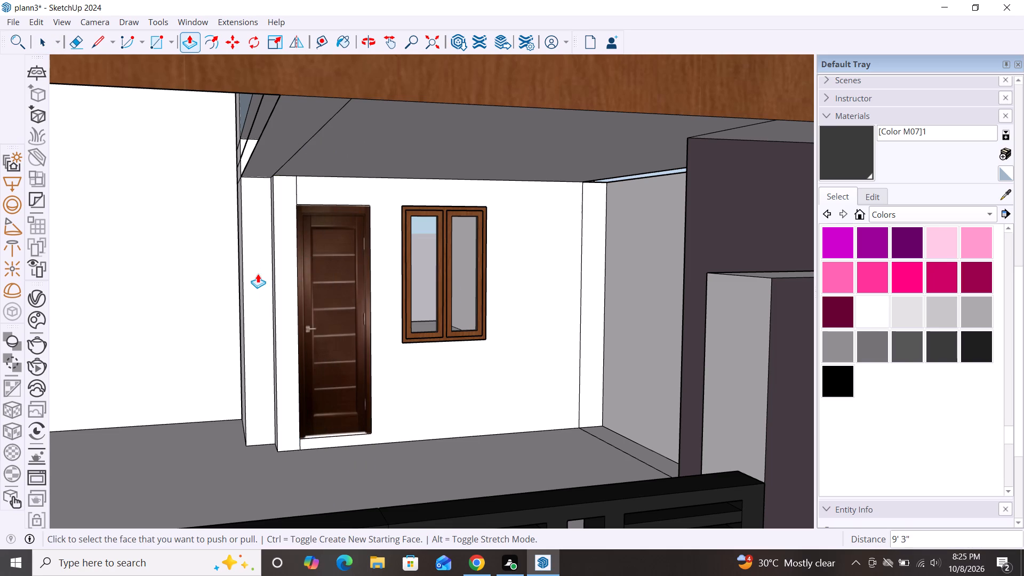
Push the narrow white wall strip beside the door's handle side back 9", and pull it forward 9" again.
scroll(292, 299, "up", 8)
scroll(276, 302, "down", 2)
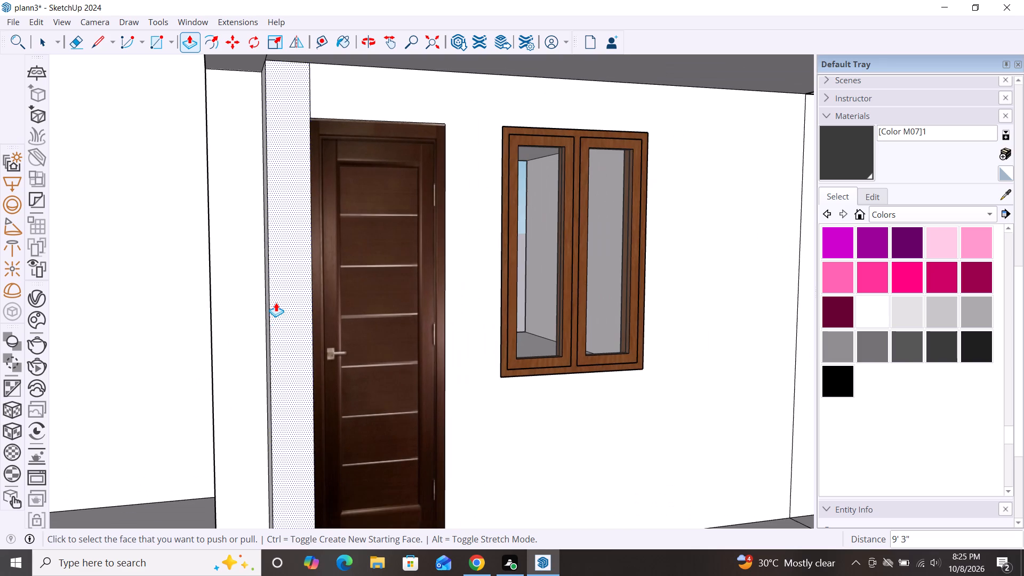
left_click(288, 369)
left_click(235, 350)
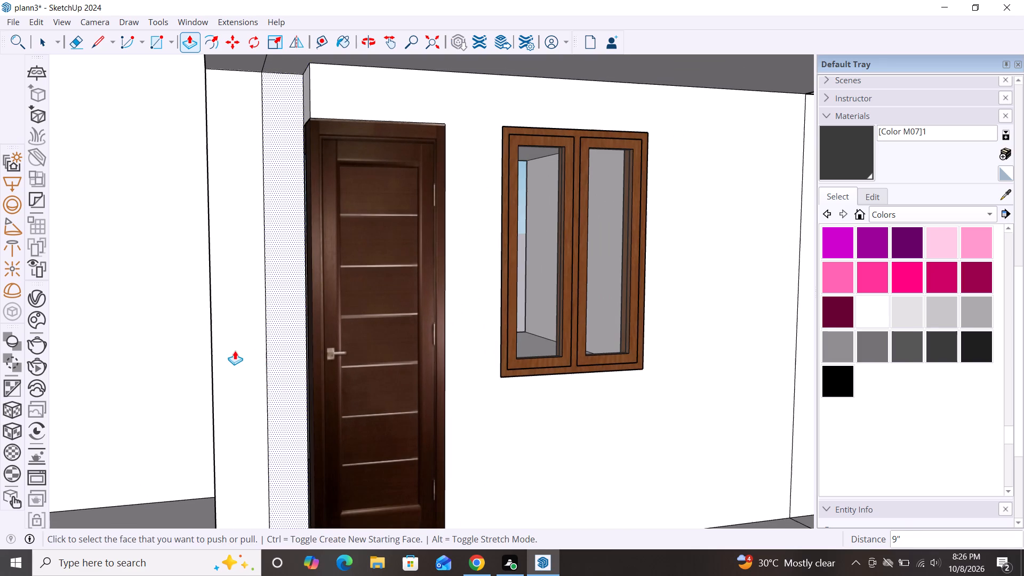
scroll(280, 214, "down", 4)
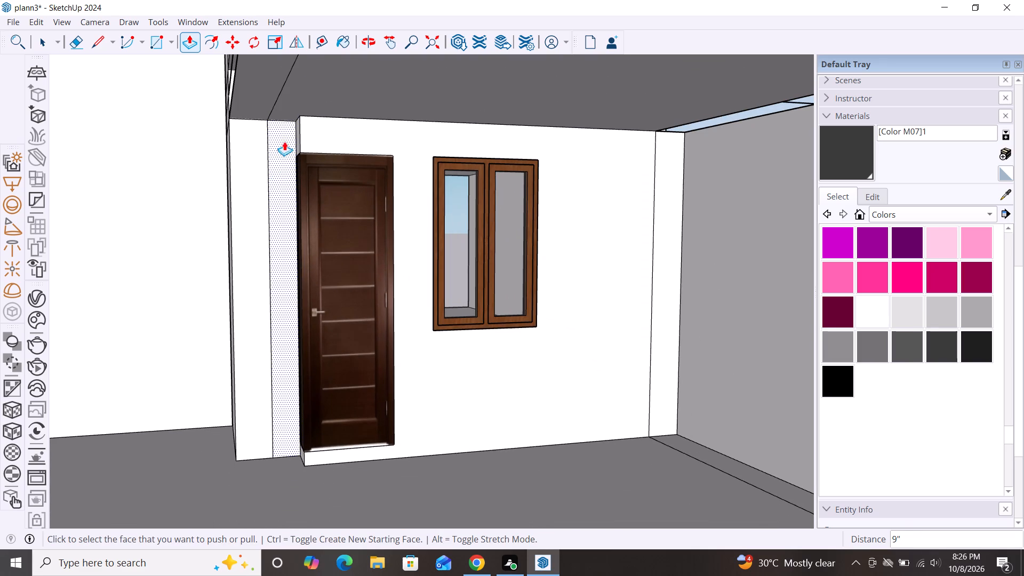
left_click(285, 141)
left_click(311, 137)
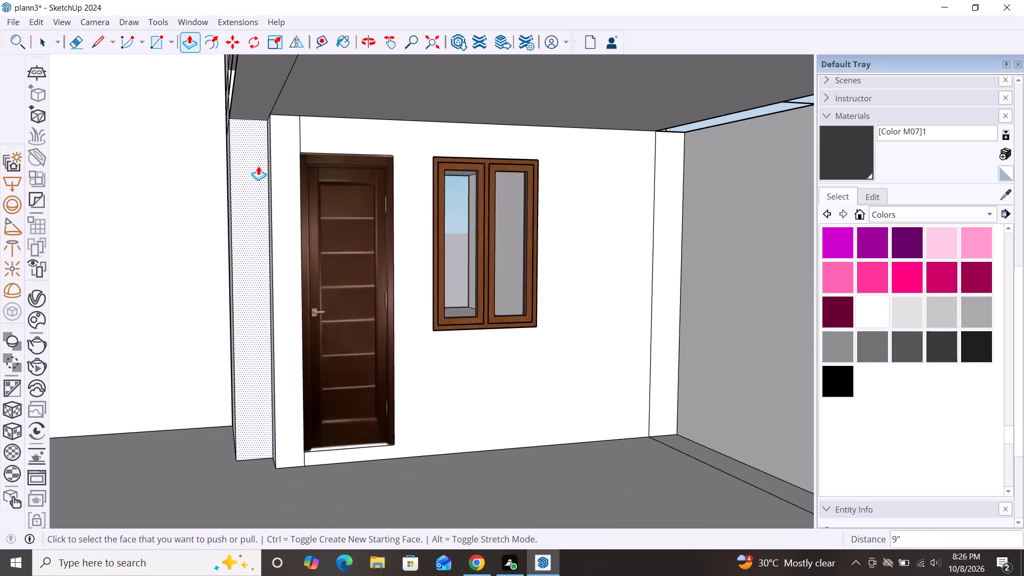
Pull the recessed white wall face next to the door-side strip forward 9", flush with the door wall.
left_click(258, 166)
left_click(289, 197)
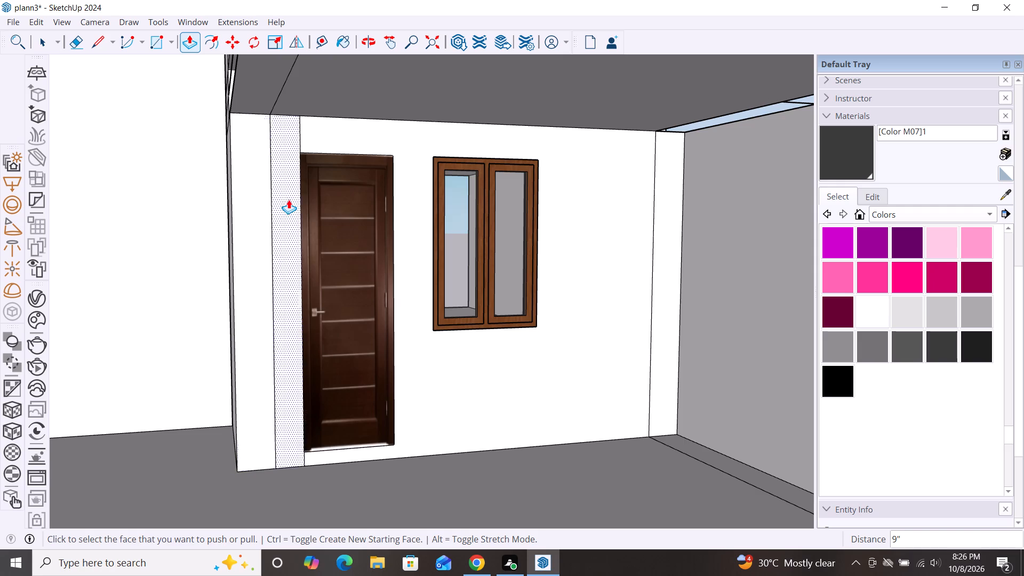
key("space")
Move the ground-floor entrance door about 3' out of its wall opening onto the porch floor.
scroll(218, 166, "down", 11)
middle_click_drag(286, 295, 279, 307)
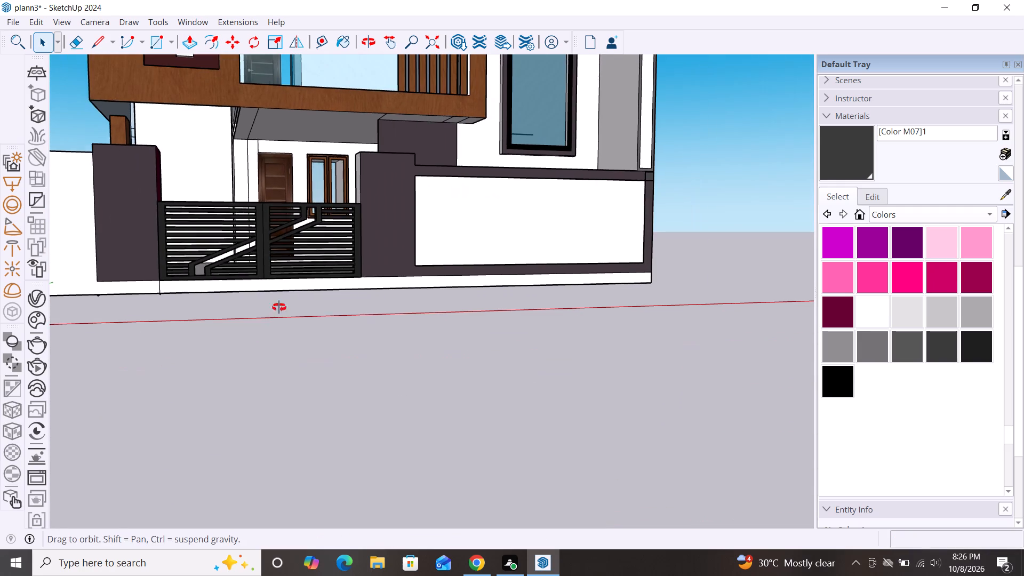
middle_click_drag(279, 307, 259, 355)
scroll(290, 206, "down", 2)
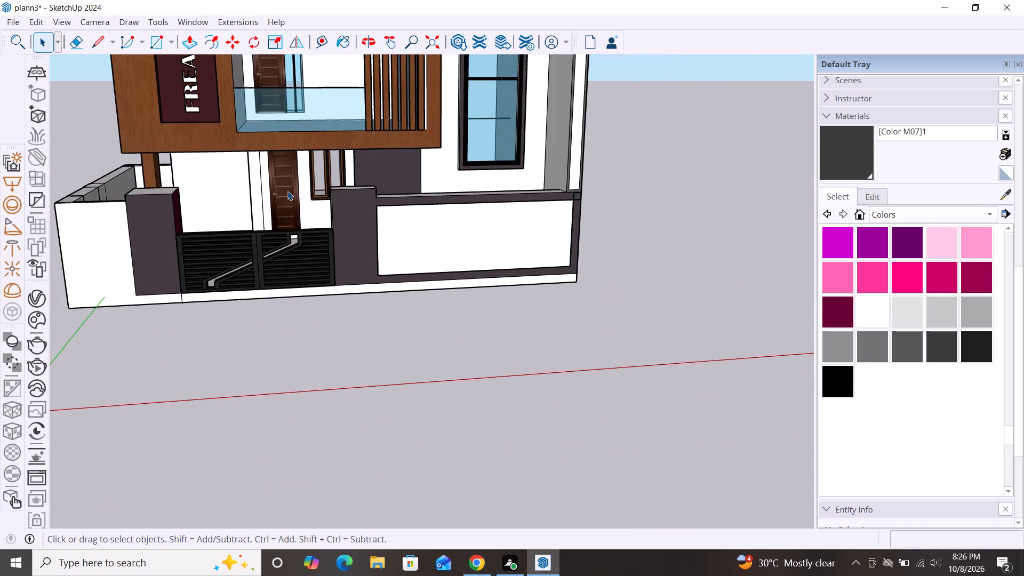
scroll(287, 191, "up", 12)
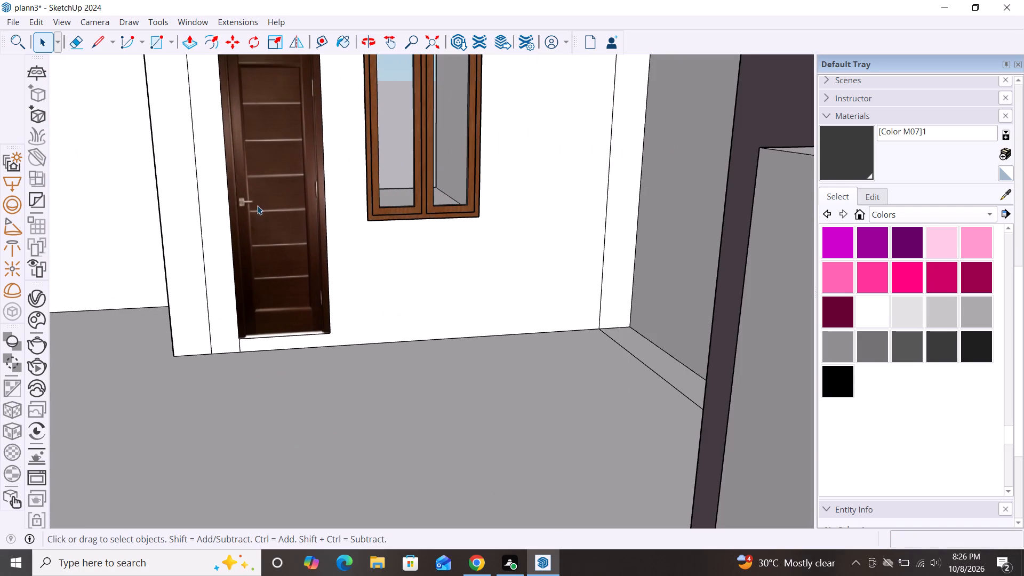
scroll(254, 260, "down", 1)
middle_click_drag(254, 260, 303, 258)
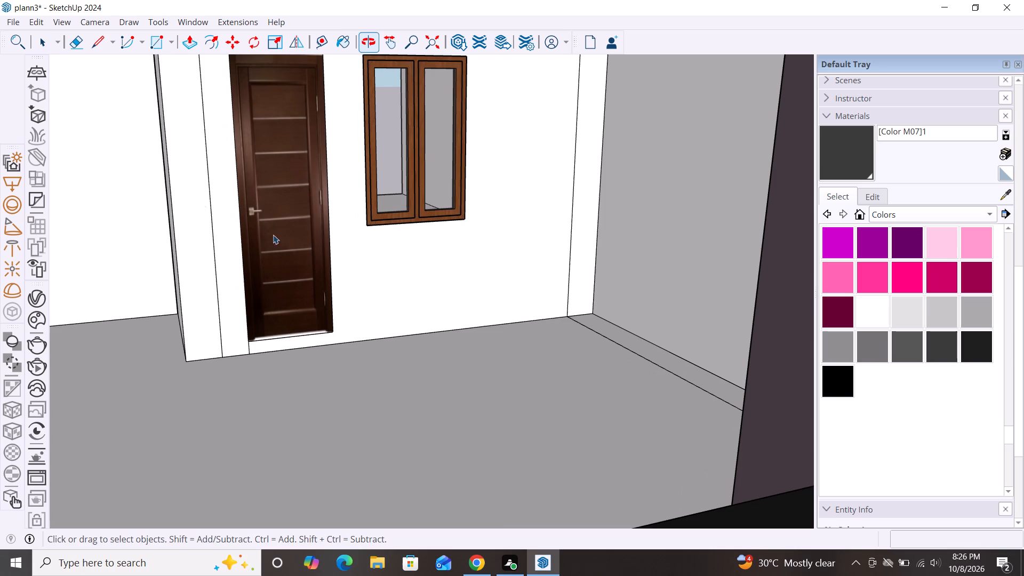
left_click(297, 239)
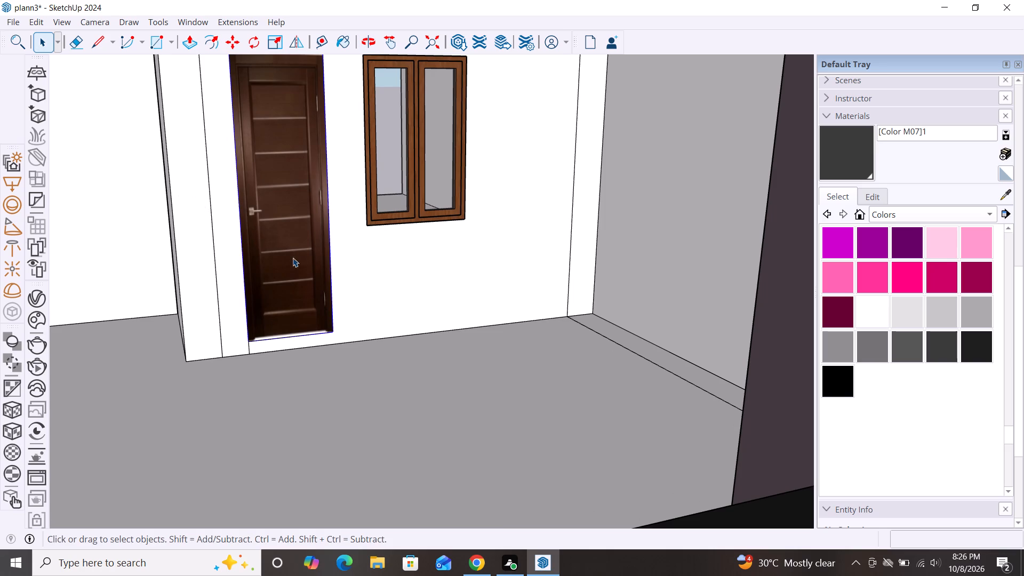
left_click(310, 303)
key("m")
left_click(321, 325)
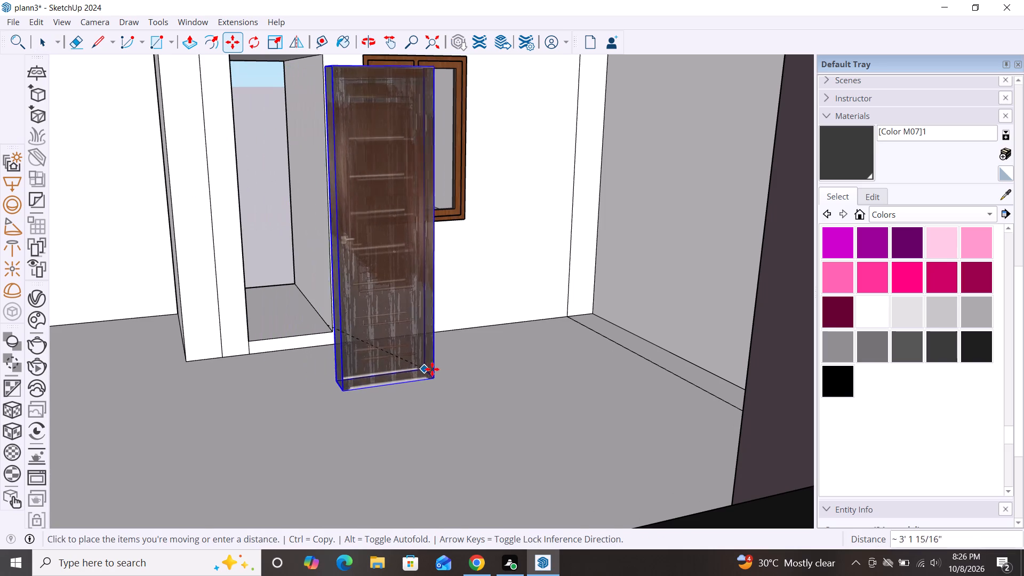
left_click(434, 369)
key("space")
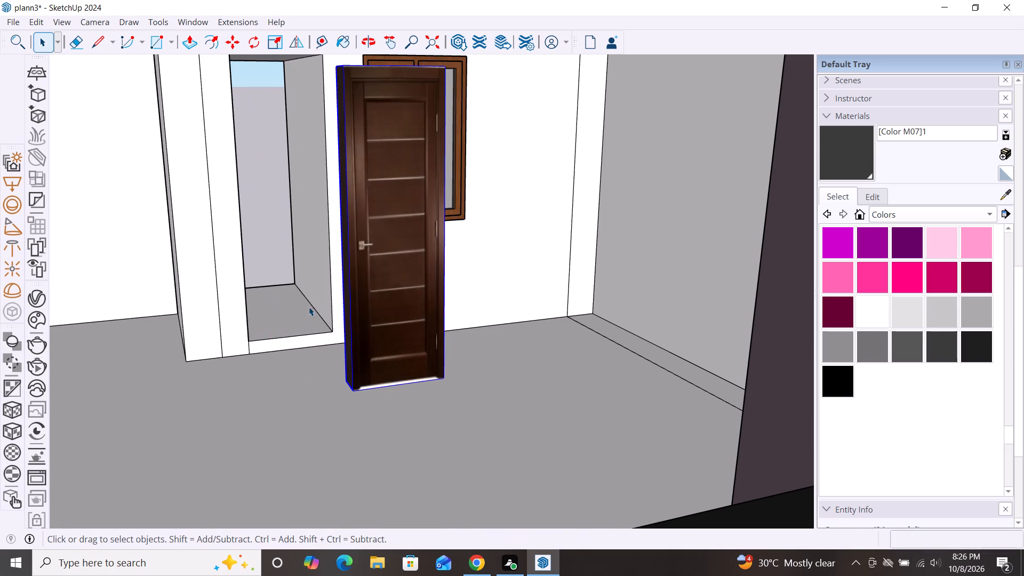
scroll(313, 222, "up", 3)
scroll(280, 268, "down", 5)
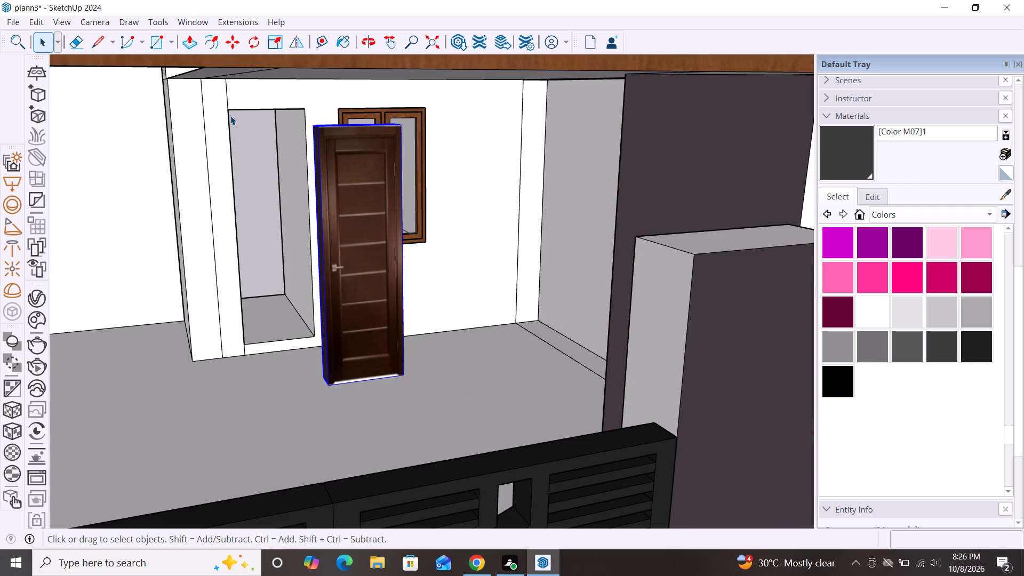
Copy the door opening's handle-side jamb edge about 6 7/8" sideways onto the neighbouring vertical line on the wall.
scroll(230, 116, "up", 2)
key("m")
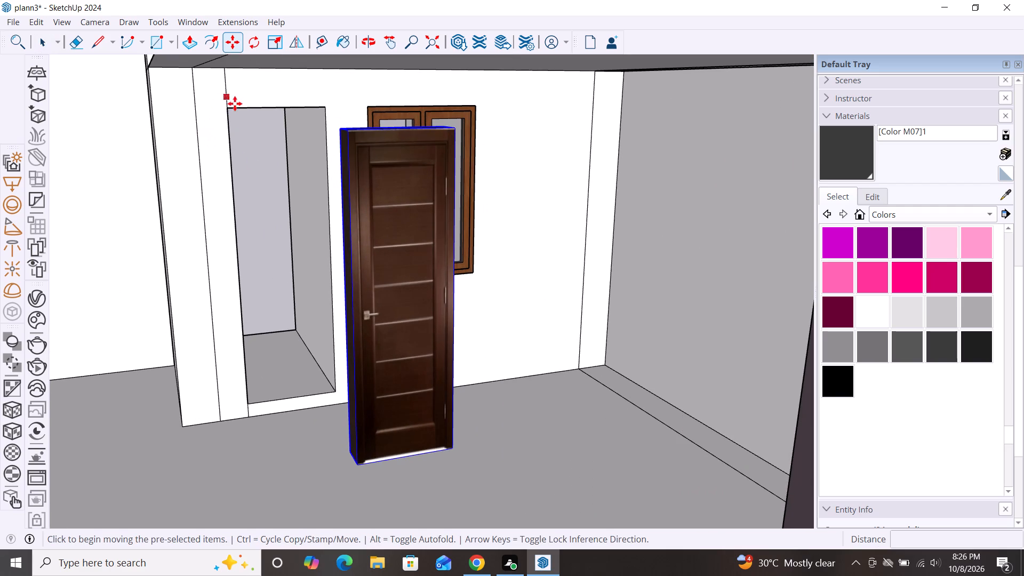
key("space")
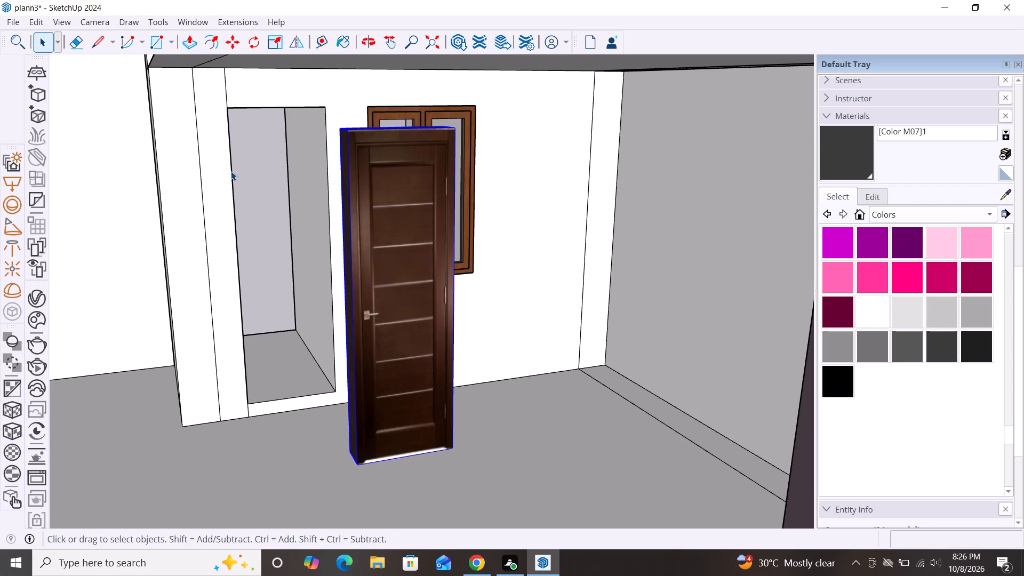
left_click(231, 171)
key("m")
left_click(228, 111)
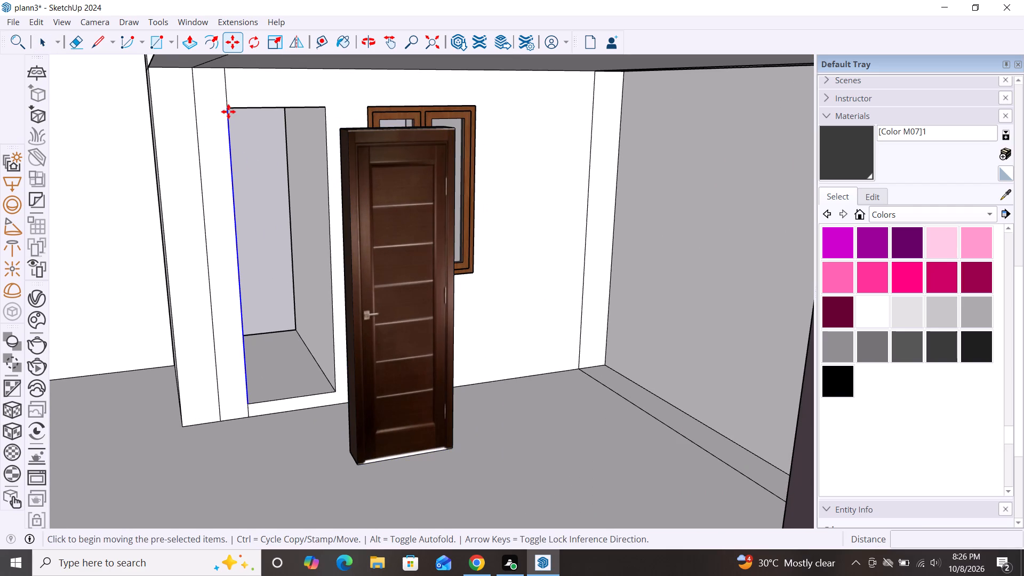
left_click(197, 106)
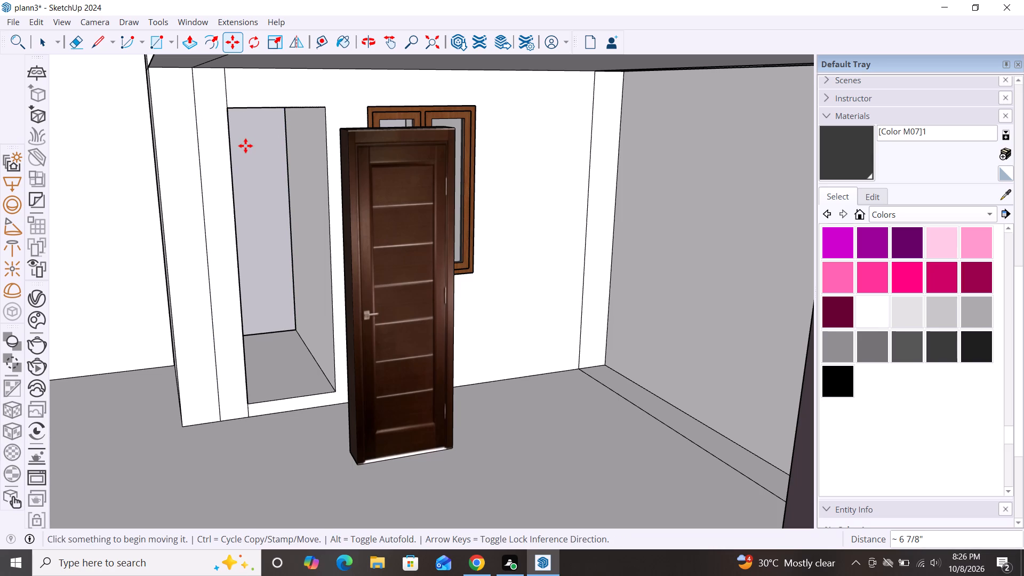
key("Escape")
Draw two lines, about 6 7/8" long, extending the door opening's head and sill across the adjacent wall strip.
scroll(213, 109, "up", 3)
key("space")
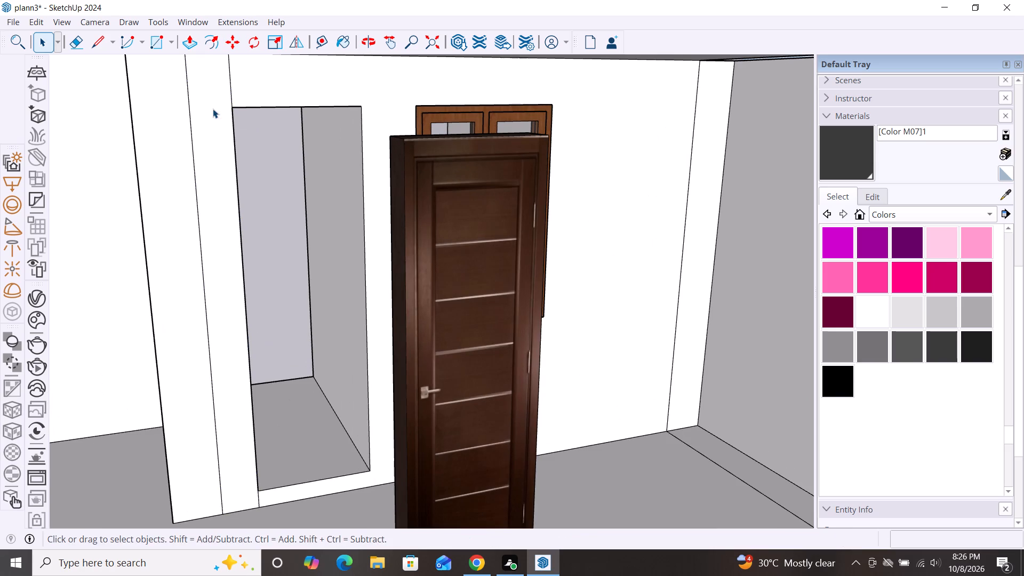
type("l")
left_click(235, 111)
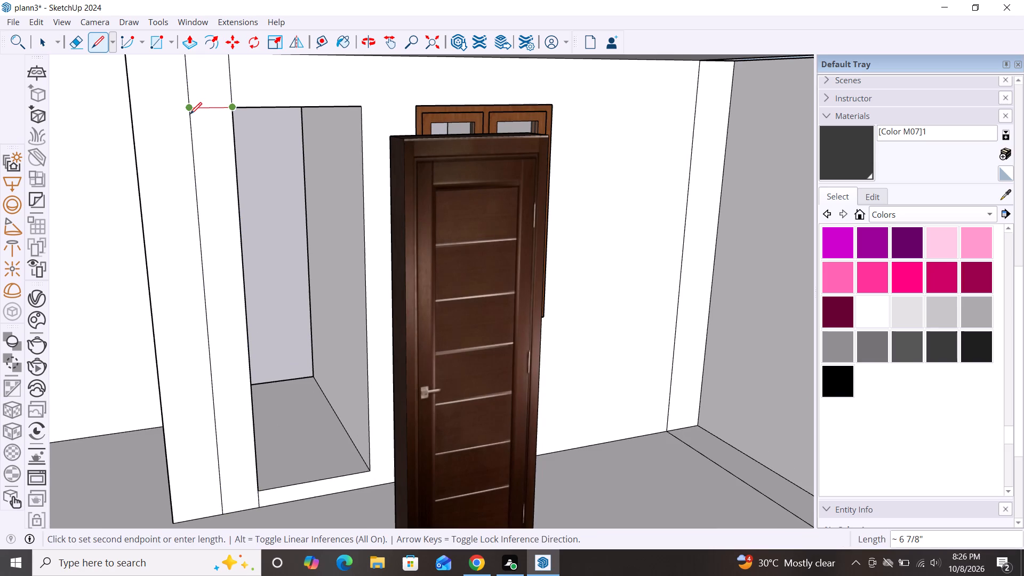
left_click(187, 114)
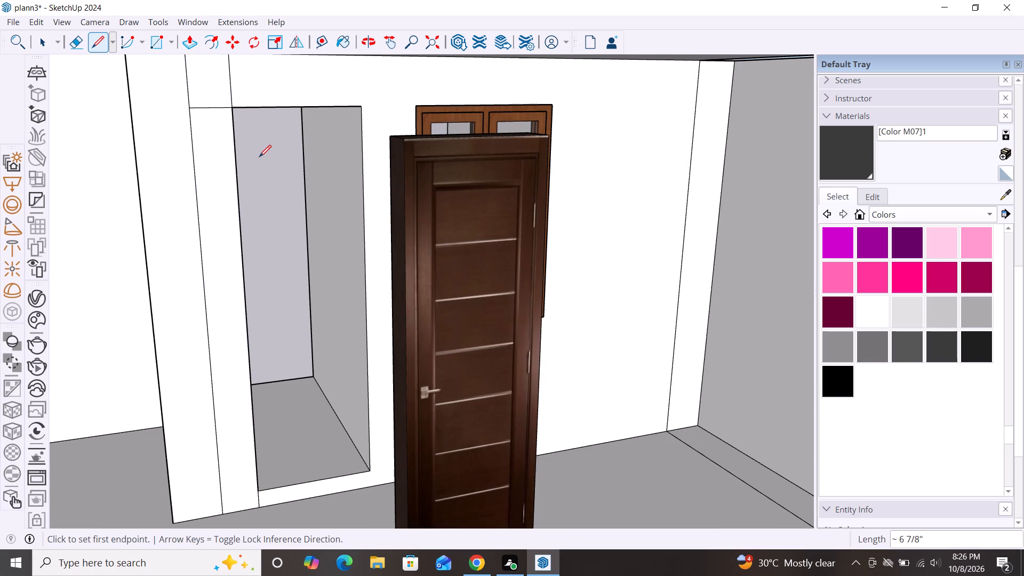
key("Escape")
left_click_drag(257, 491, 256, 492)
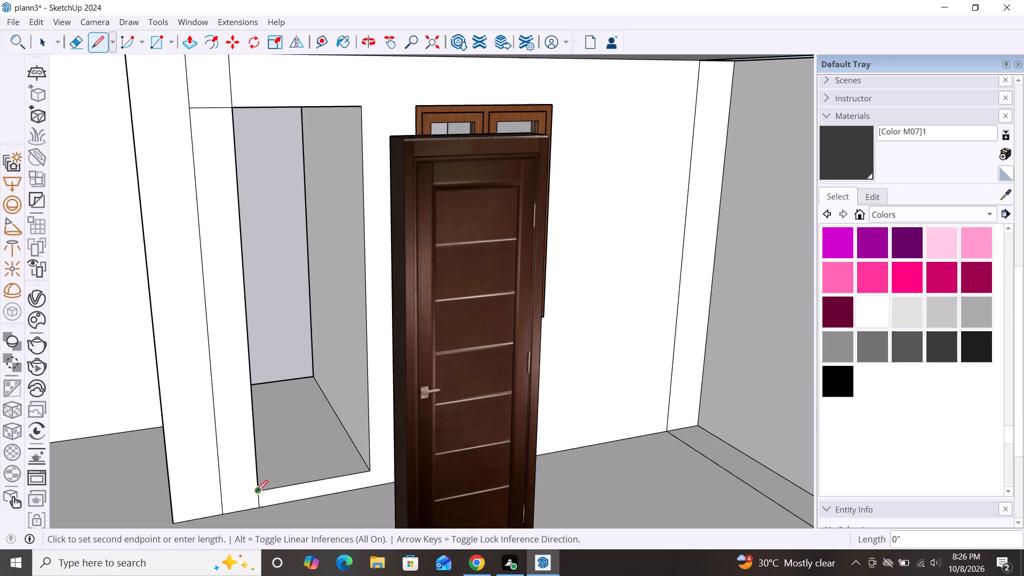
left_click_drag(256, 492, 234, 496)
left_click(219, 500)
key("space")
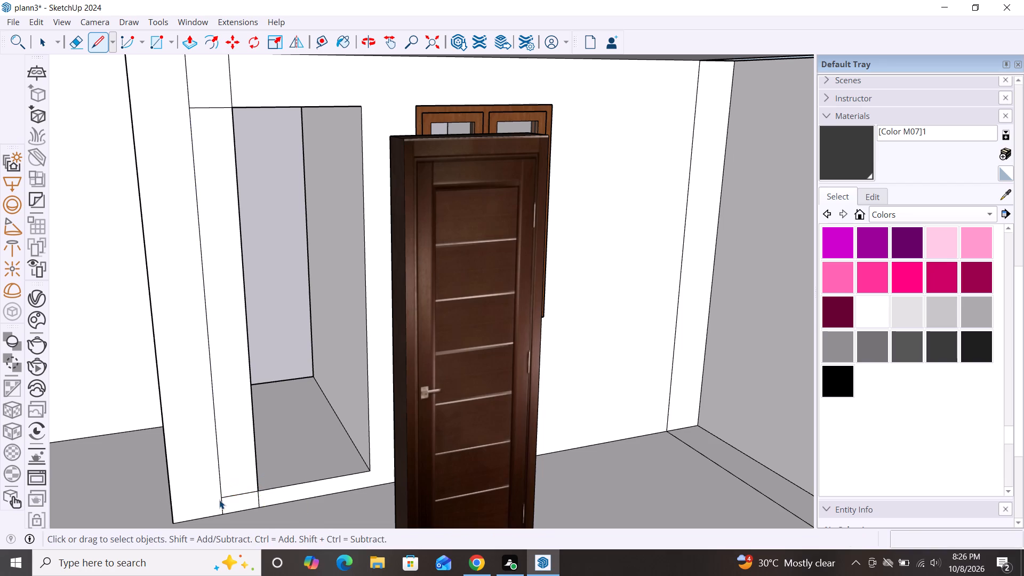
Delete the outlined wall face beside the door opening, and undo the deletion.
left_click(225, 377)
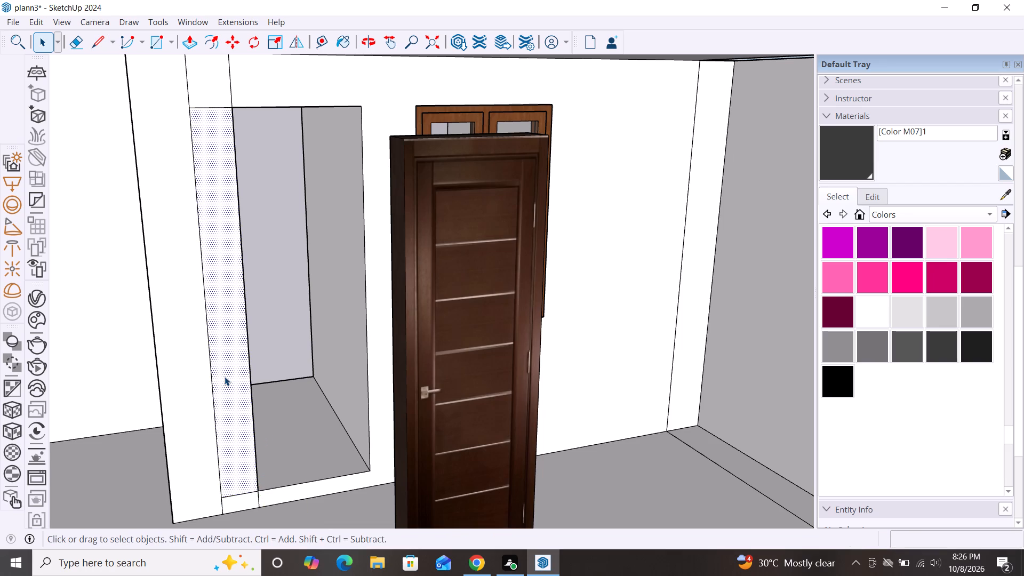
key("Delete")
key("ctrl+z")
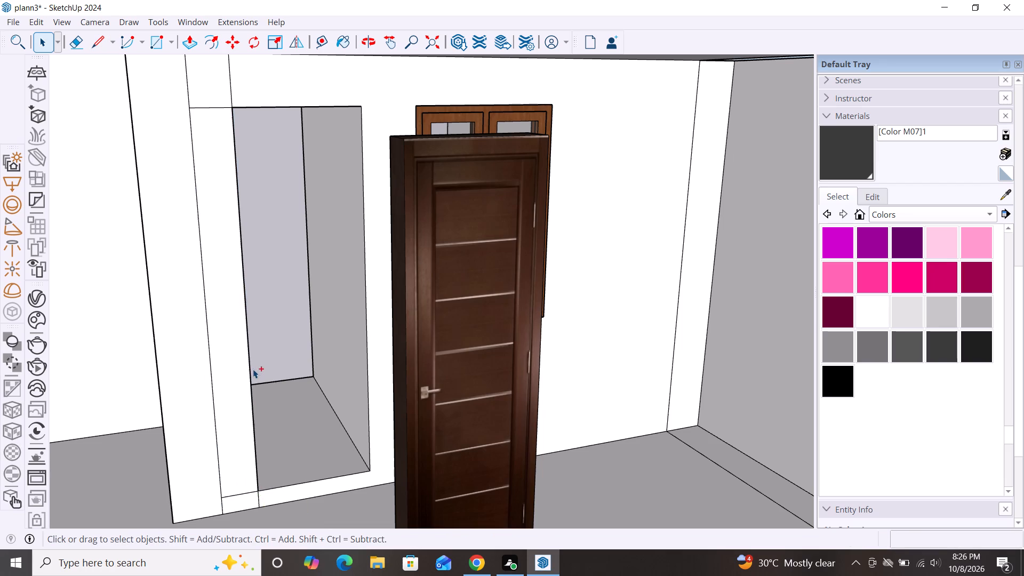
Push the door opening's handle-side jamb face about 6 7/8" into the wall, up to the outlined strip's outer edge.
middle_click_drag(314, 421, 269, 425)
scroll(274, 398, "up", 2)
key("p")
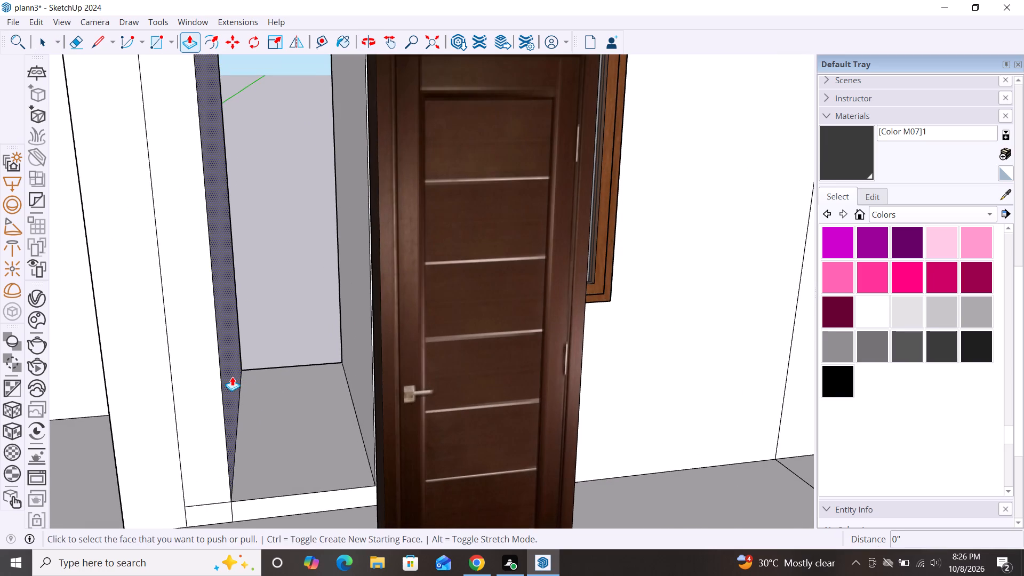
left_click(232, 377)
left_click(167, 370)
Move the entrance door about 3' 6 9/16" back into the widened opening, snapping its lower handle-side corner to the opening's corner.
scroll(205, 313, "down", 2)
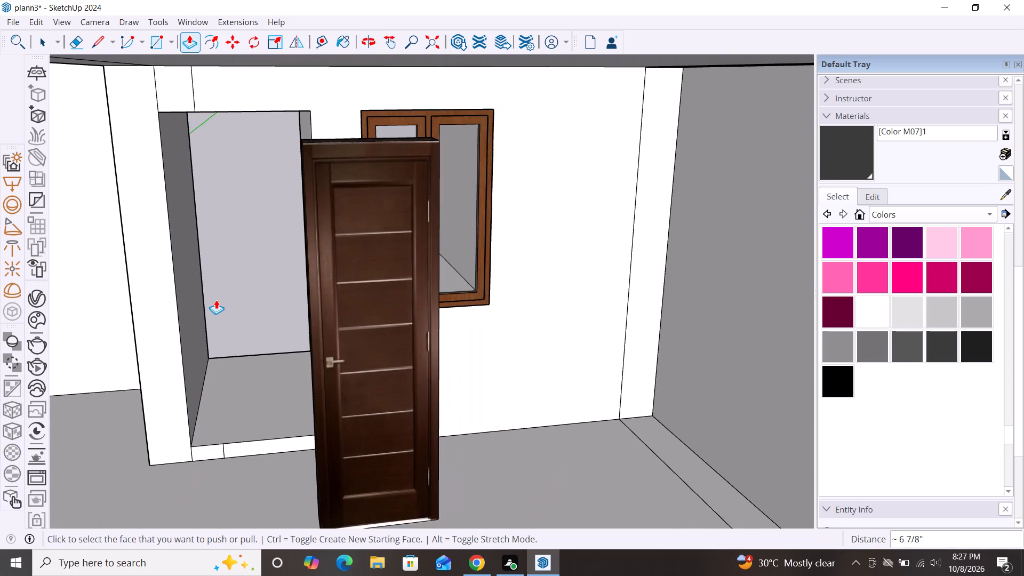
scroll(216, 300, "down", 2)
middle_click_drag(469, 313, 468, 266)
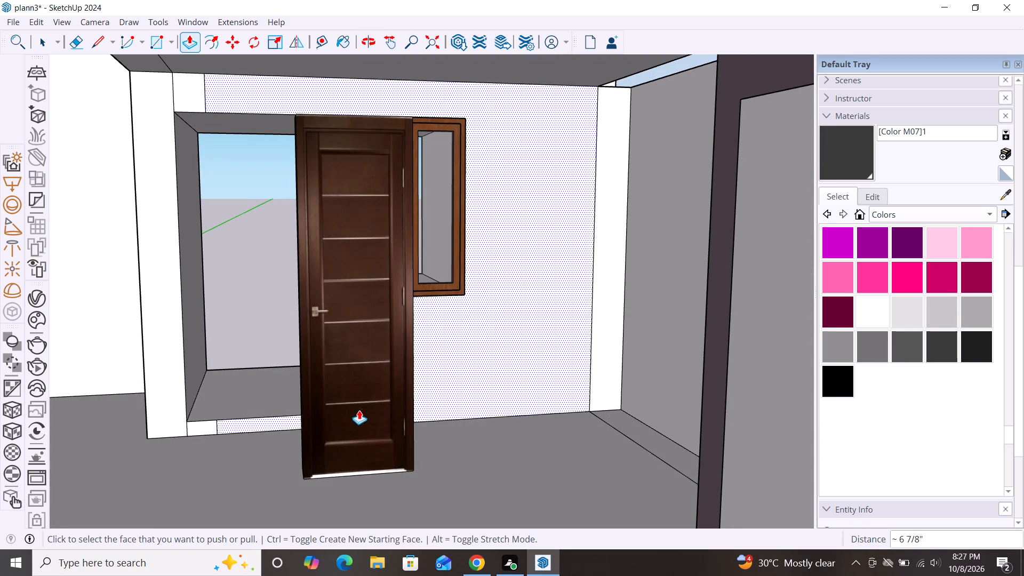
key("space")
left_click(376, 413)
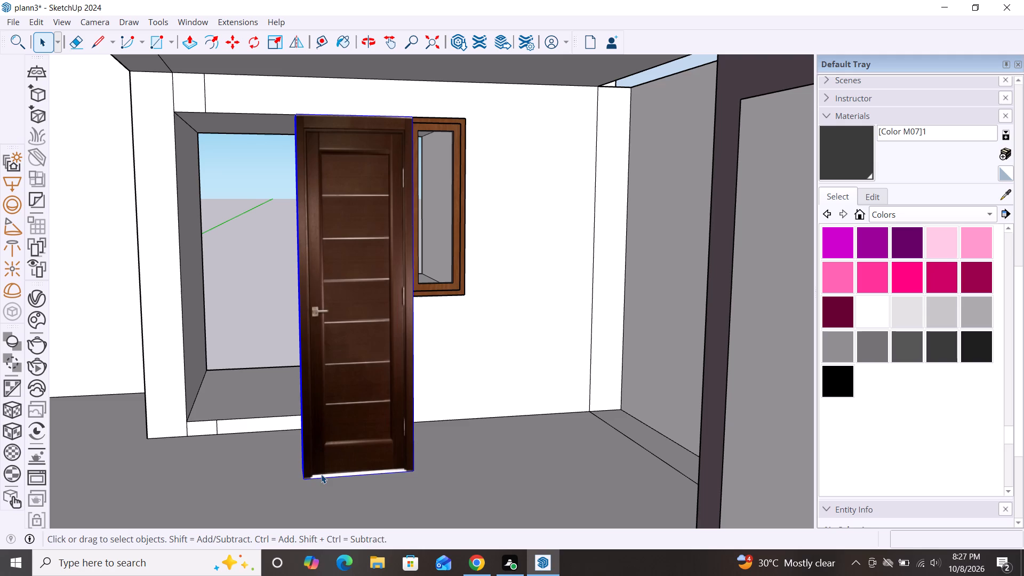
key("m")
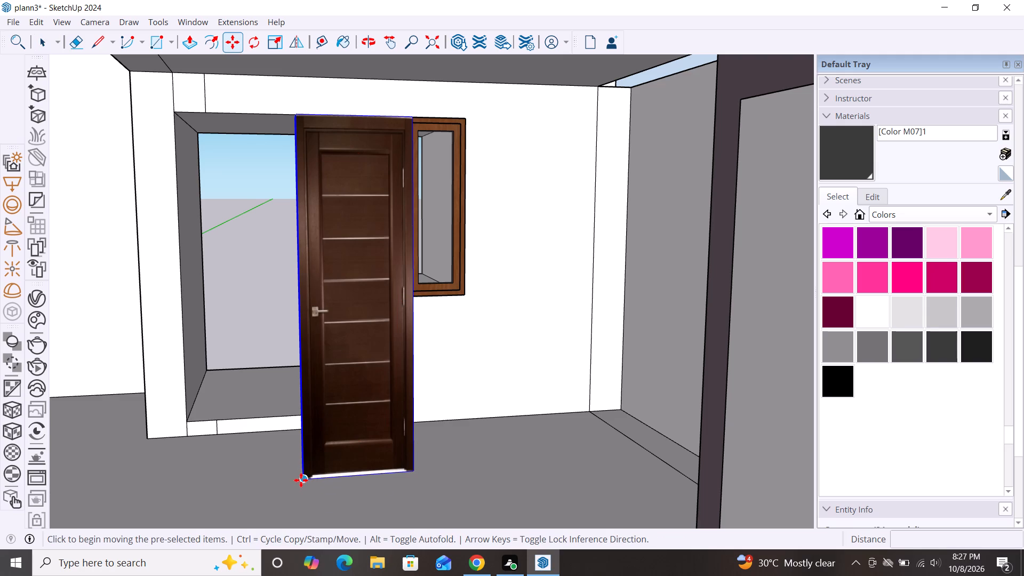
left_click(301, 480)
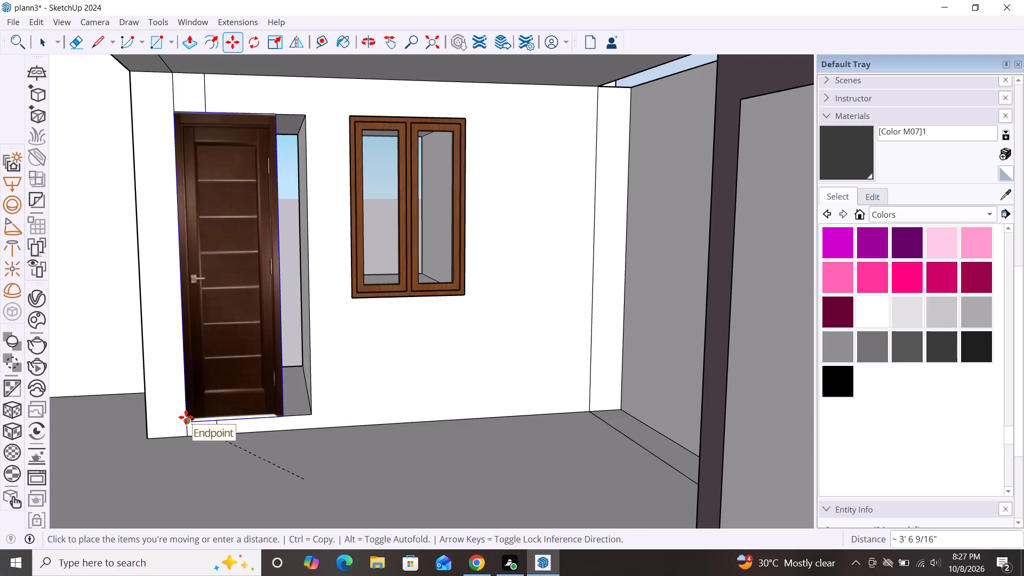
left_click(186, 417)
key("space")
Scale the entrance door's width by about 1.31 so it fills the widened wall opening.
type("s")
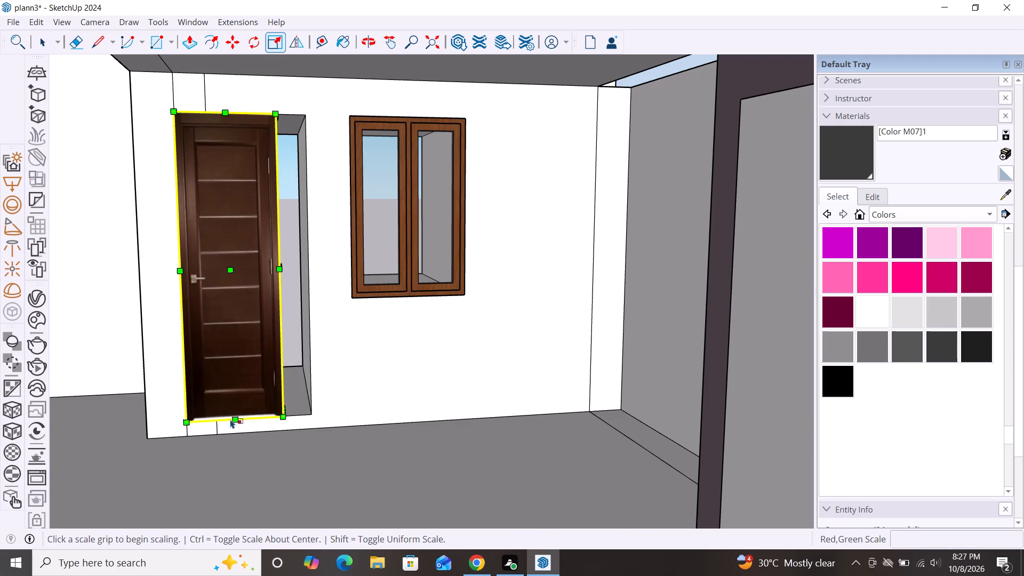
left_click(279, 270)
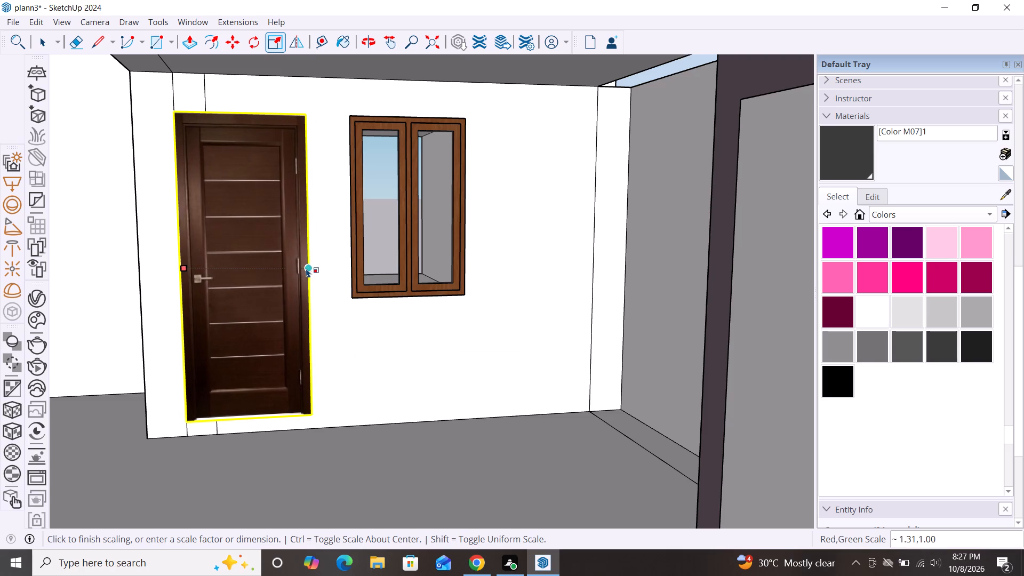
double_click(306, 268)
key("space")
Examine the whole front elevation from several heights and distances, including the entrance, balcony and roof.
scroll(305, 193, "down", 7)
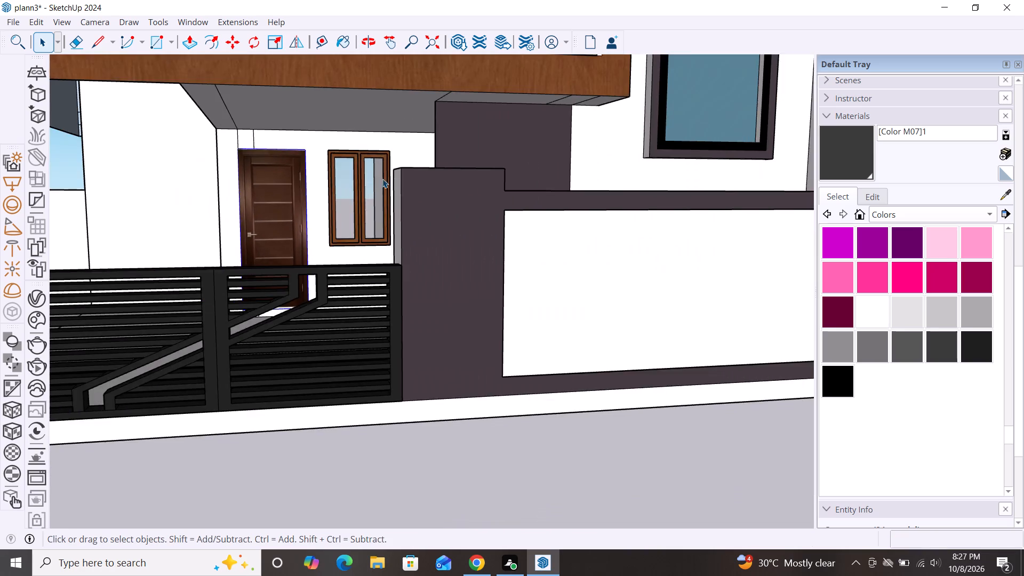
scroll(388, 179, "down", 7)
middle_click_drag(521, 311, 535, 348)
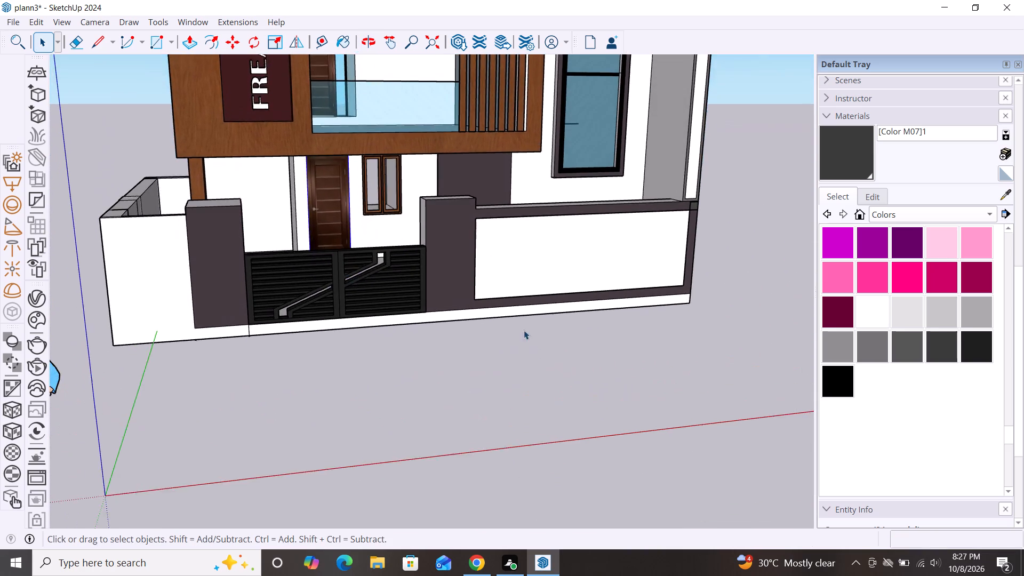
scroll(515, 318, "down", 6)
middle_click_drag(517, 339, 422, 335)
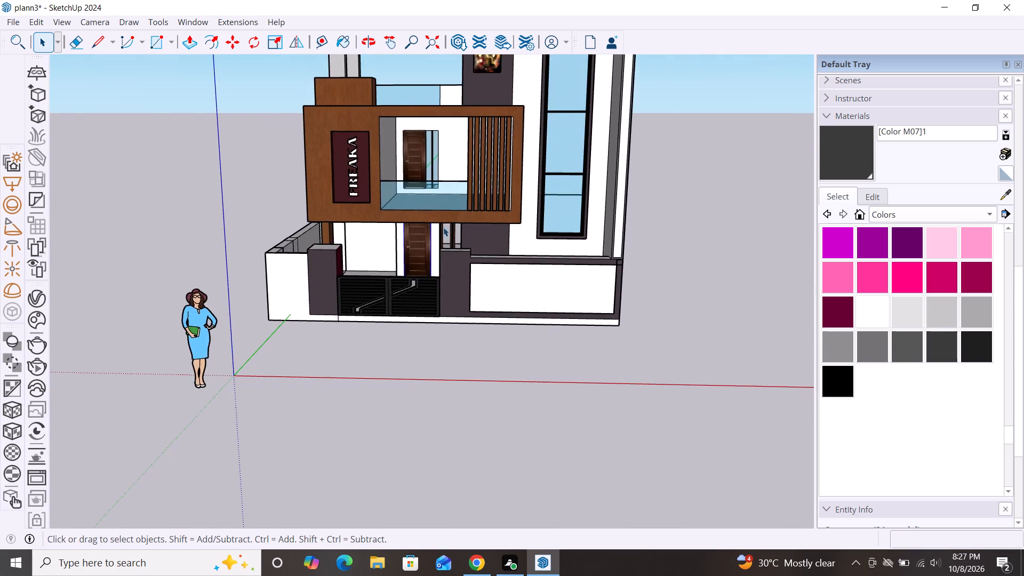
scroll(443, 217, "down", 9)
scroll(414, 134, "up", 8)
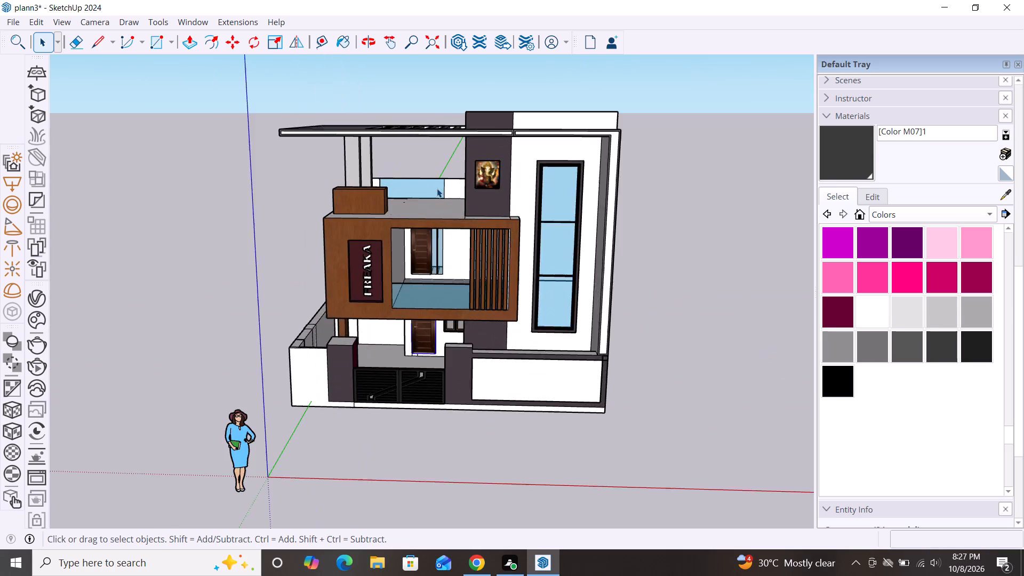
scroll(437, 188, "up", 4)
scroll(428, 183, "down", 6)
middle_click_drag(417, 223, 465, 198)
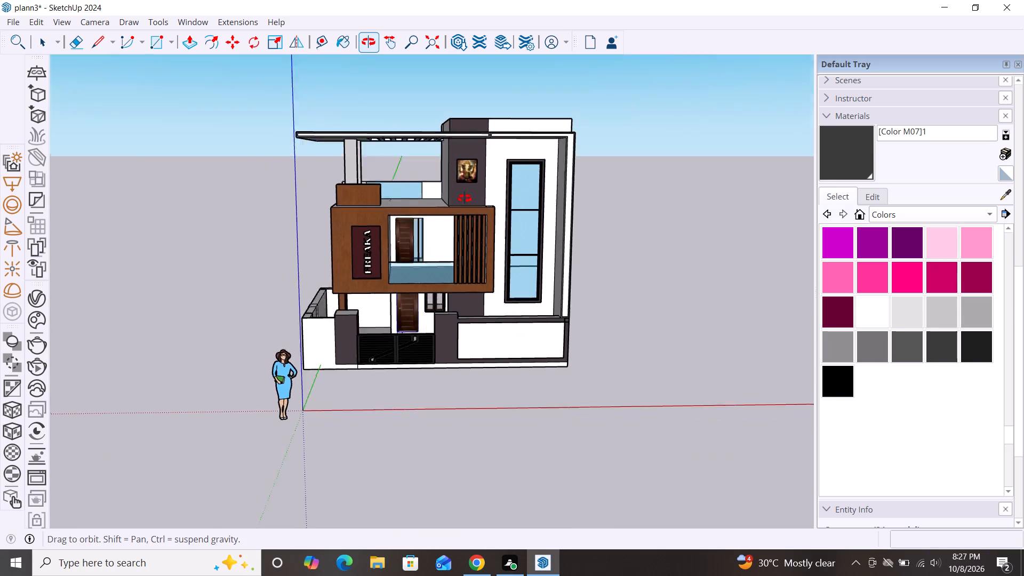
middle_click_drag(465, 198, 413, 167)
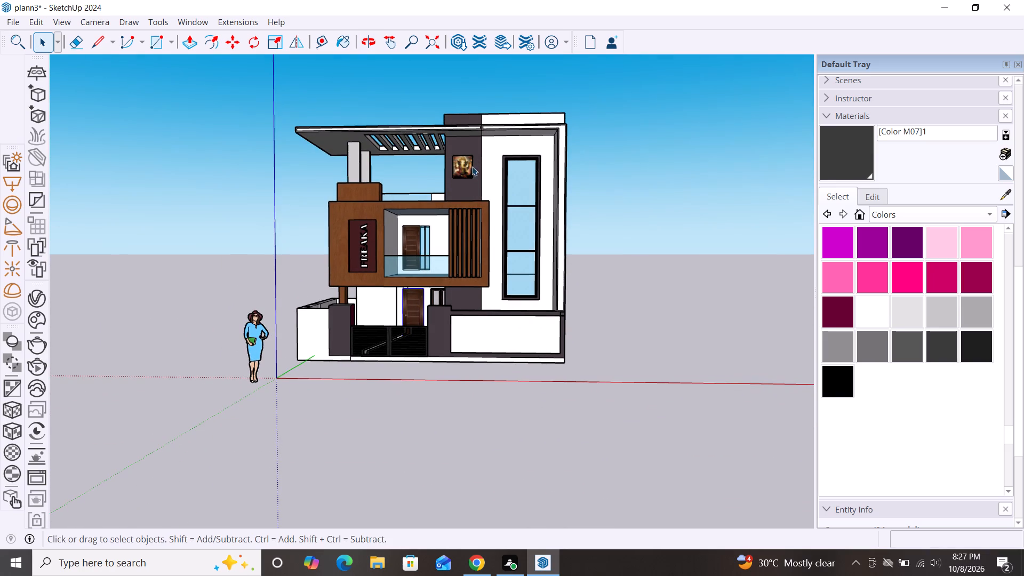
scroll(479, 175, "up", 7)
scroll(378, 133, "down", 3)
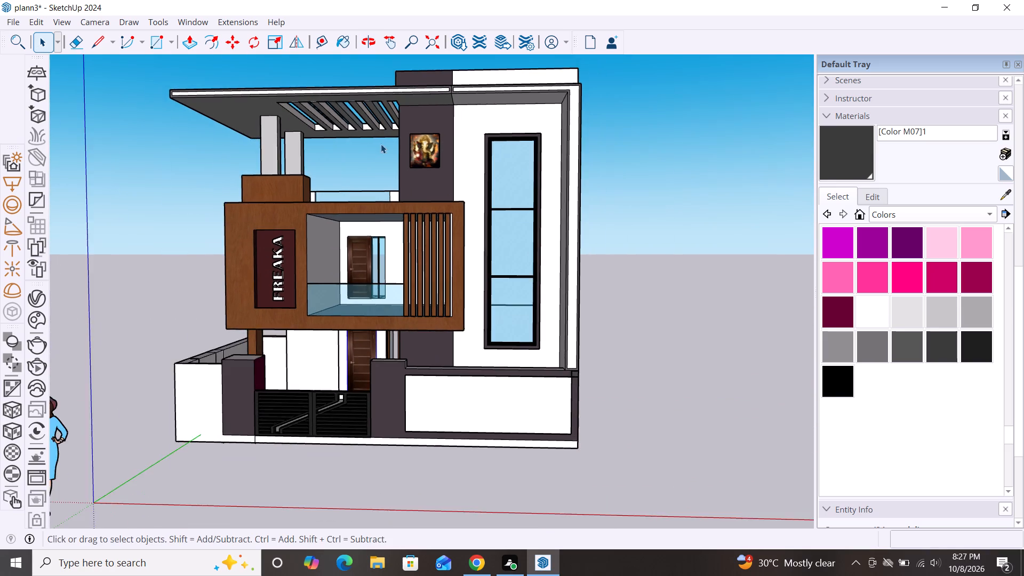
scroll(381, 141, "down", 2)
scroll(530, 210, "down", 2)
middle_click_drag(569, 219, 601, 274)
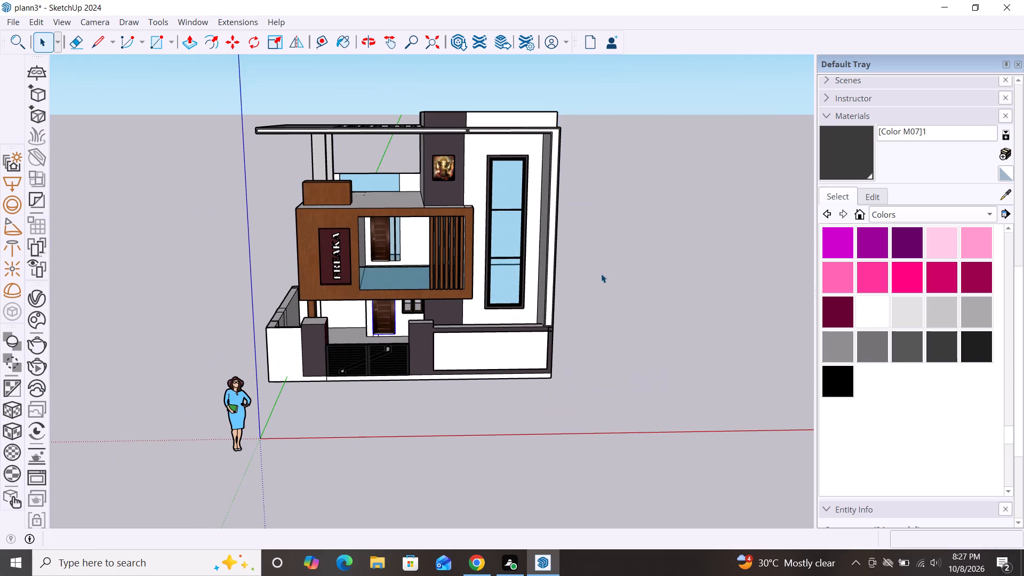
scroll(456, 142, "up", 3)
scroll(457, 196, "down", 2)
scroll(493, 266, "up", 3)
scroll(493, 266, "down", 2)
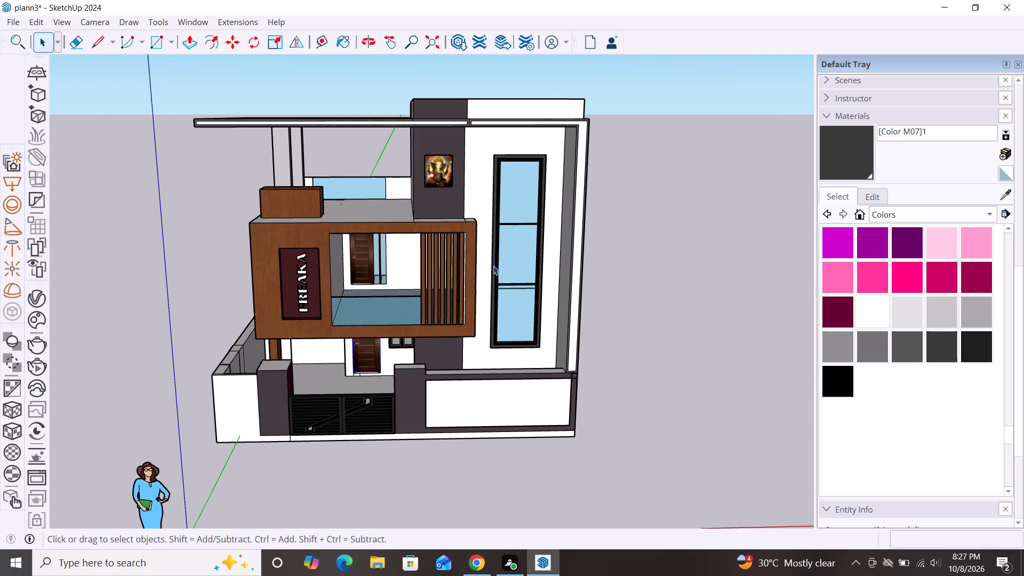
scroll(493, 266, "down", 2)
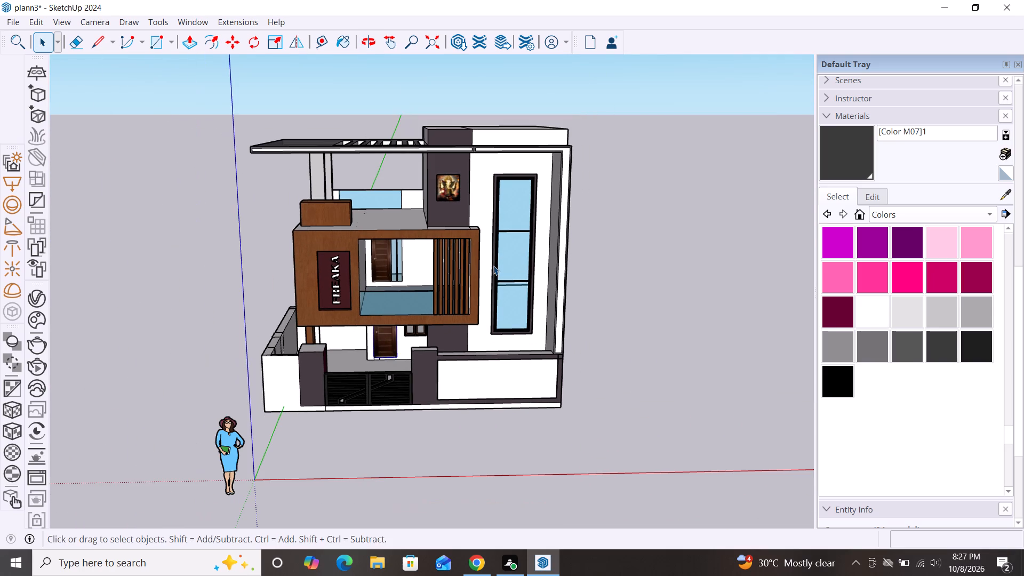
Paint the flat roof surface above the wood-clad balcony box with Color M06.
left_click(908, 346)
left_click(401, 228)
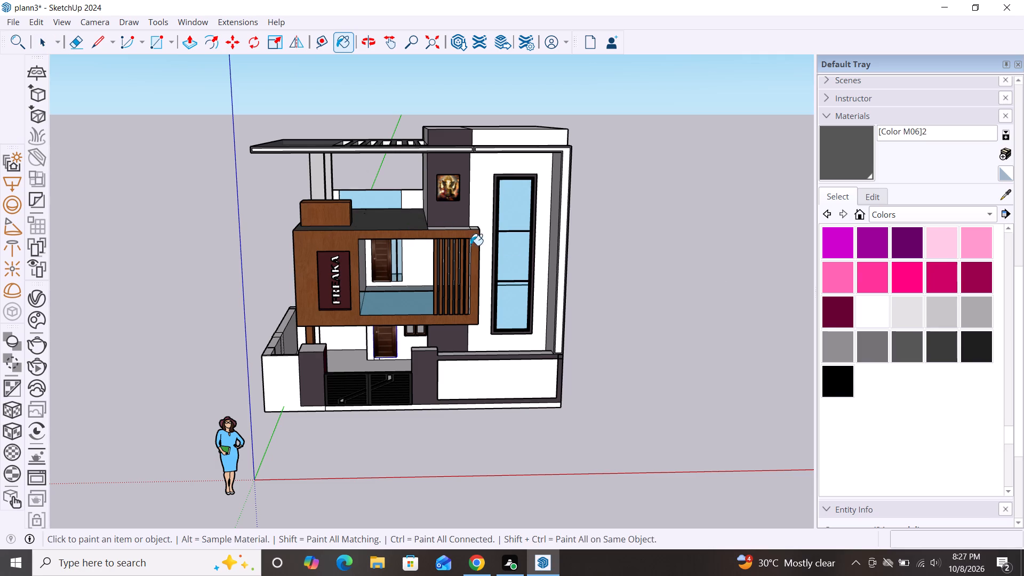
Paint the flat roof surface above the wood-clad balcony box with Color M05.
scroll(651, 277, "down", 1)
left_click(887, 343)
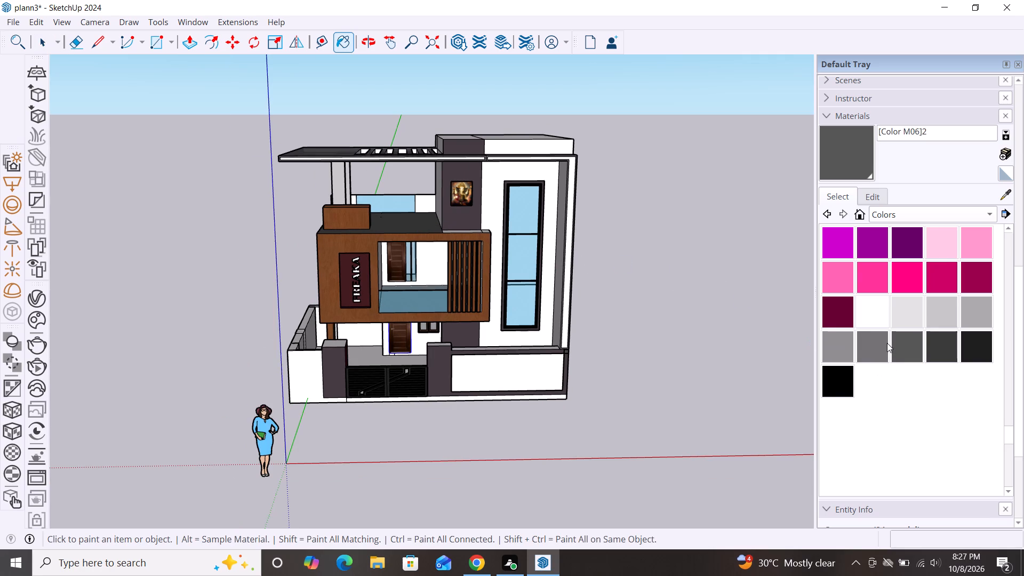
left_click(406, 226)
scroll(548, 223, "down", 1)
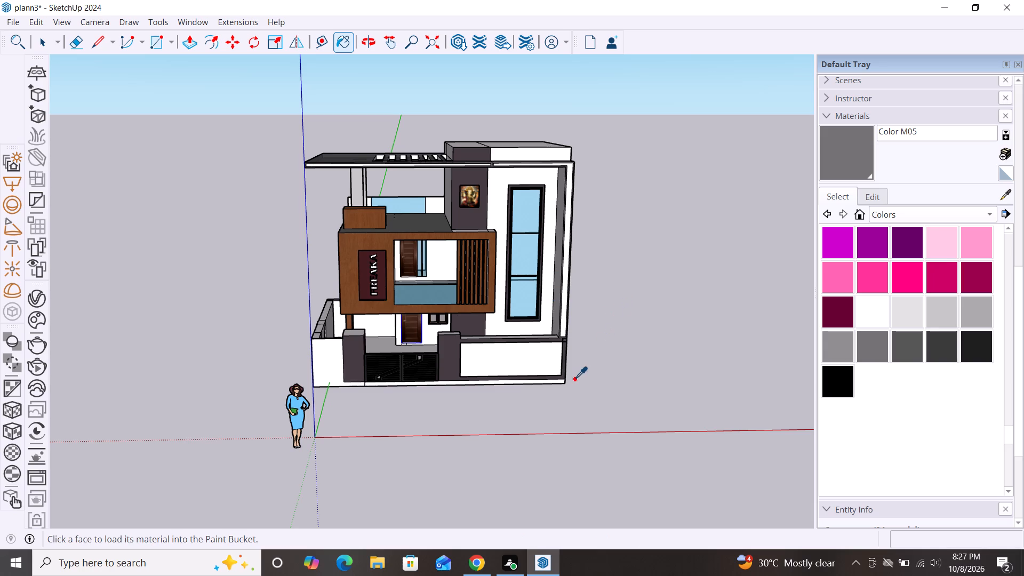
key("space")
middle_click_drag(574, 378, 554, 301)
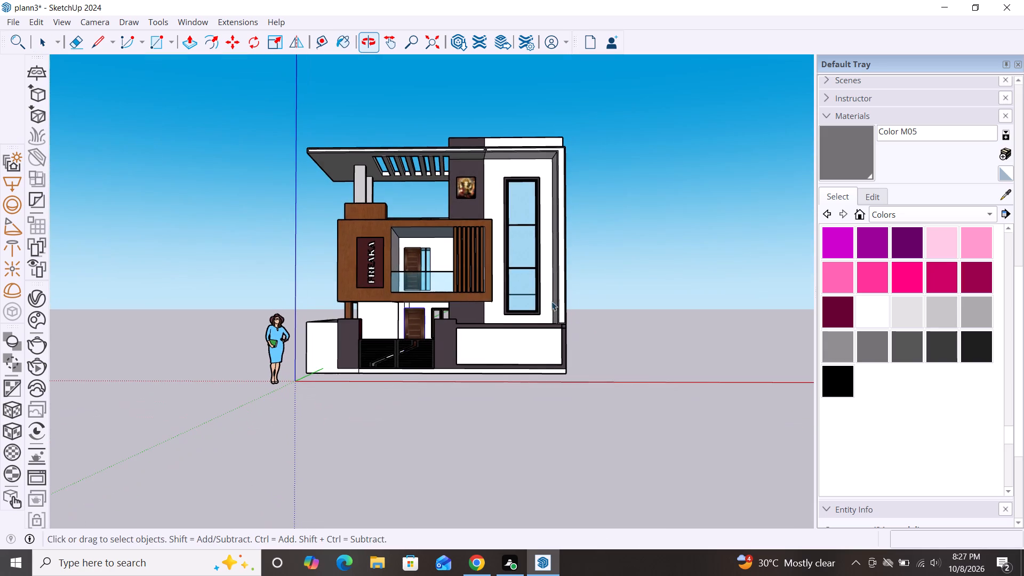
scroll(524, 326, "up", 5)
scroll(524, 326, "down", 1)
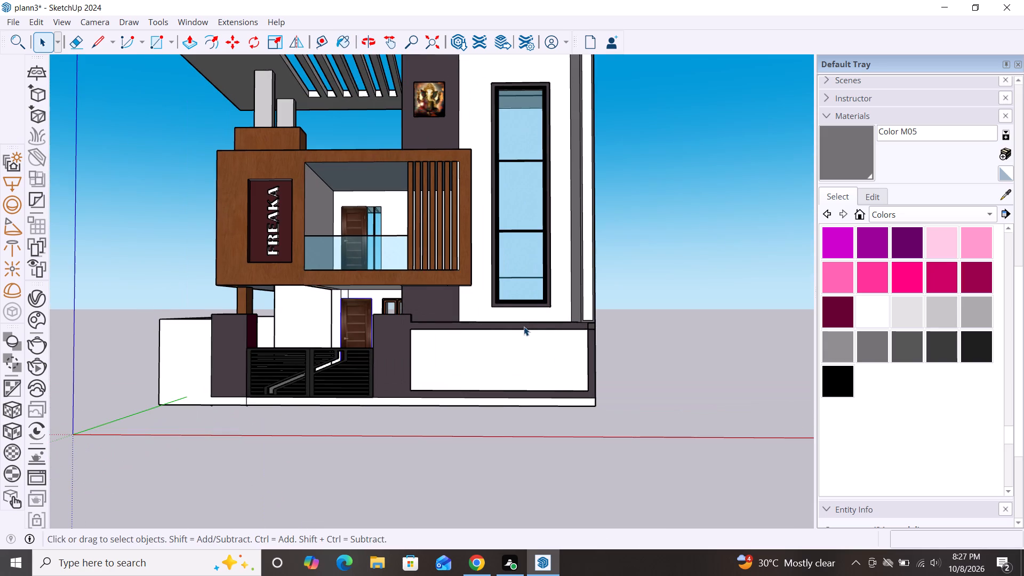
Paint the wall around the tall window and the front boundary wall panel below it with Color L01.
scroll(524, 326, "down", 3)
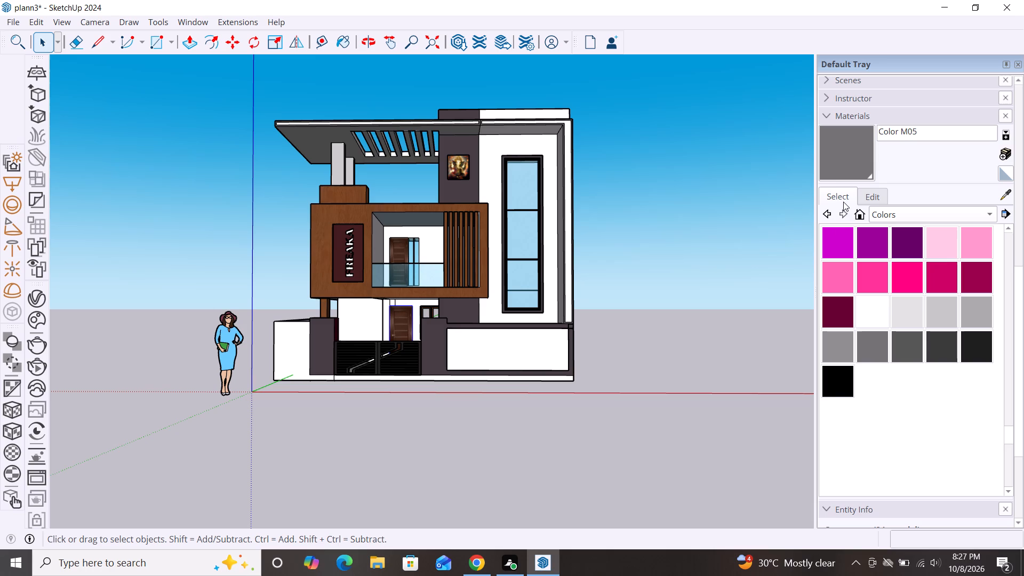
left_click(840, 195)
scroll(895, 265, "up", 2)
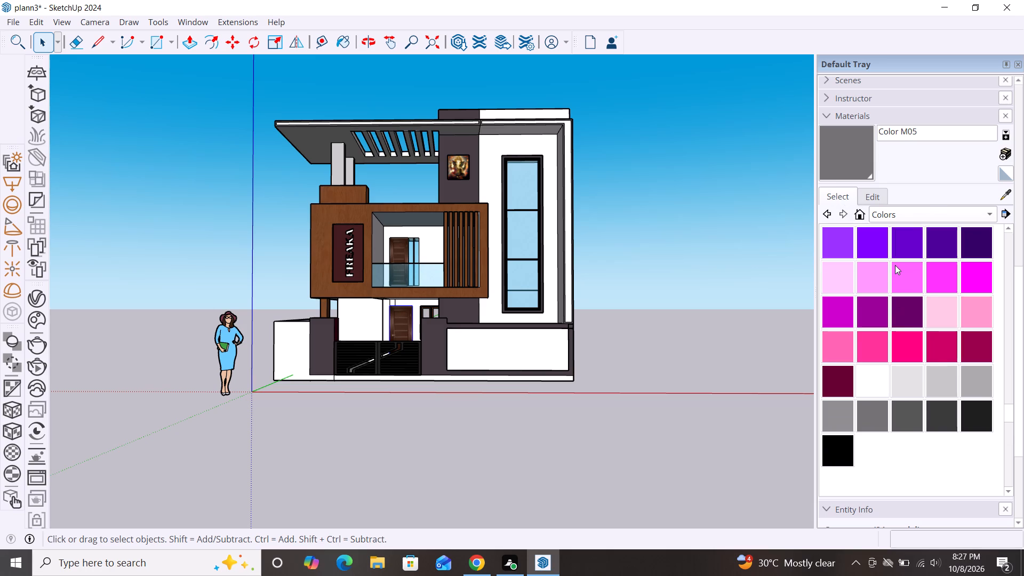
scroll(895, 265, "up", 1)
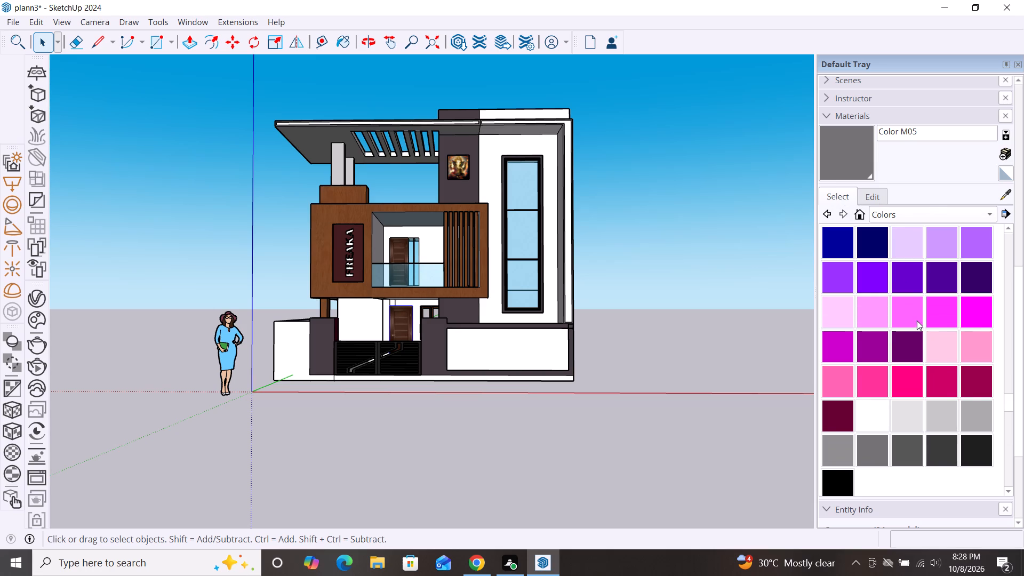
left_click(943, 353)
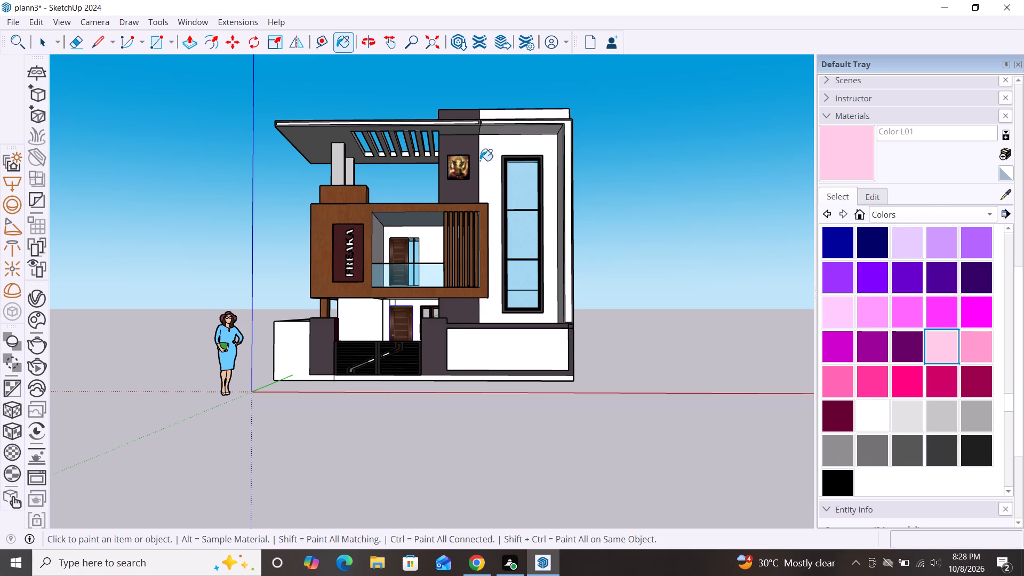
left_click(503, 147)
left_click(499, 154)
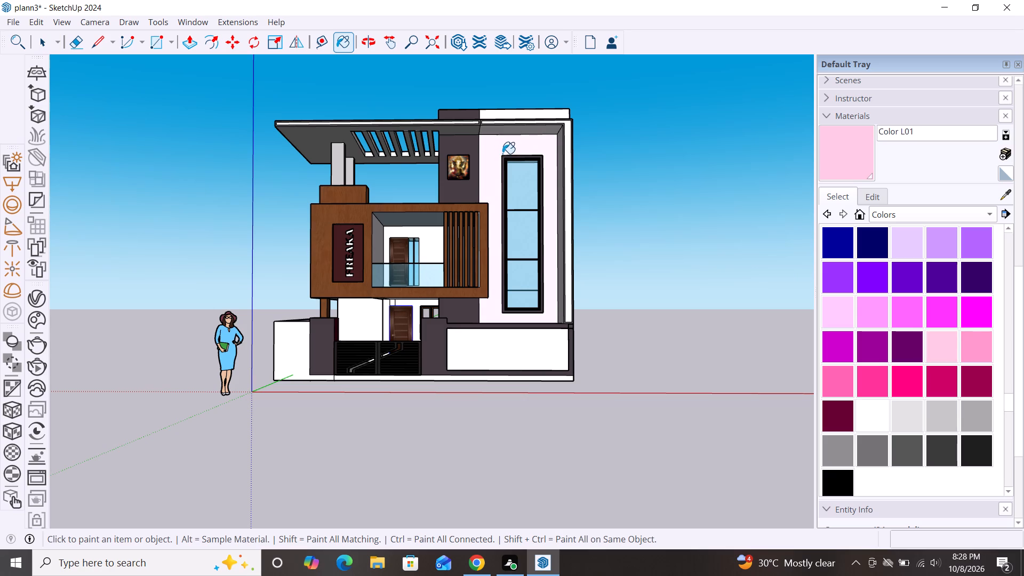
left_click(530, 344)
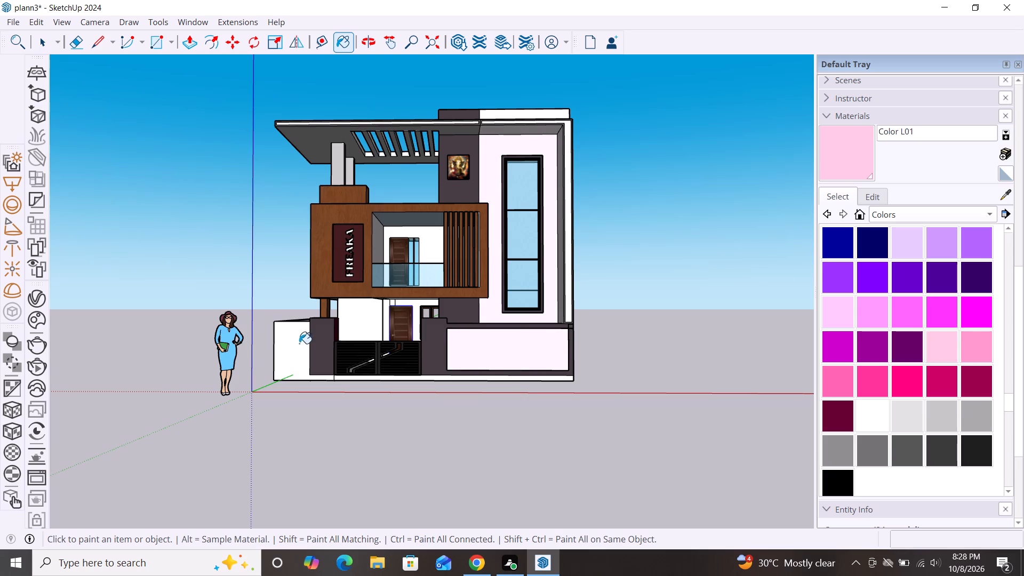
Paint the boundary wall beside the gate, the ground-floor entrance walls and the balcony's back wall with Color L01.
left_click(300, 344)
left_click(367, 313)
scroll(417, 311, "up", 3)
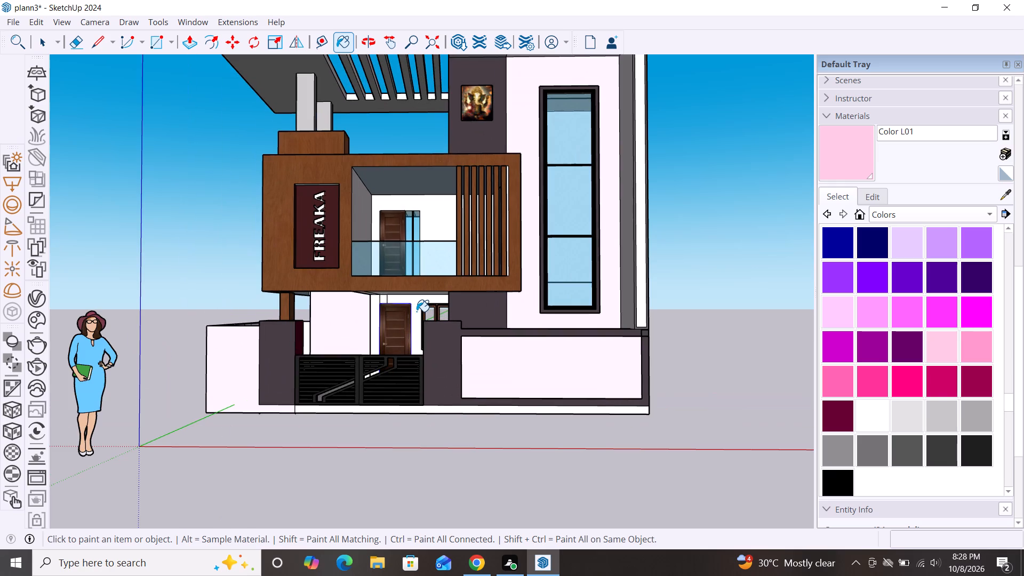
left_click(417, 311)
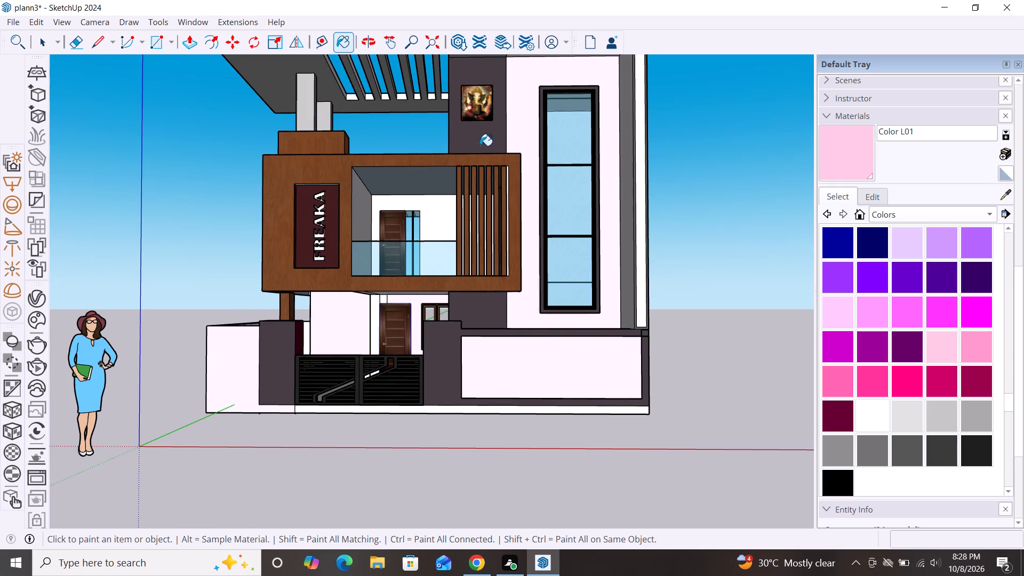
scroll(506, 193, "down", 2)
left_click(453, 213)
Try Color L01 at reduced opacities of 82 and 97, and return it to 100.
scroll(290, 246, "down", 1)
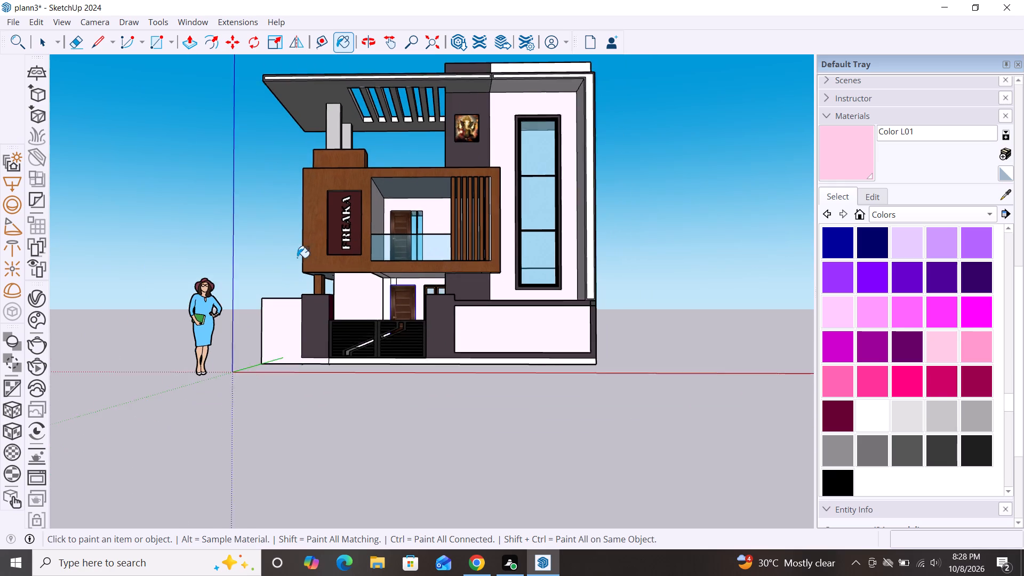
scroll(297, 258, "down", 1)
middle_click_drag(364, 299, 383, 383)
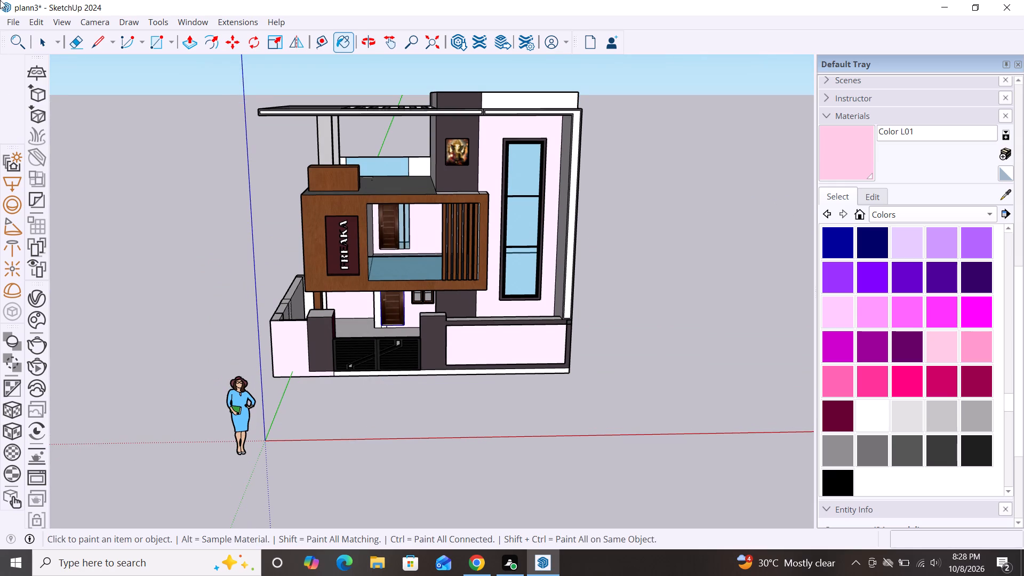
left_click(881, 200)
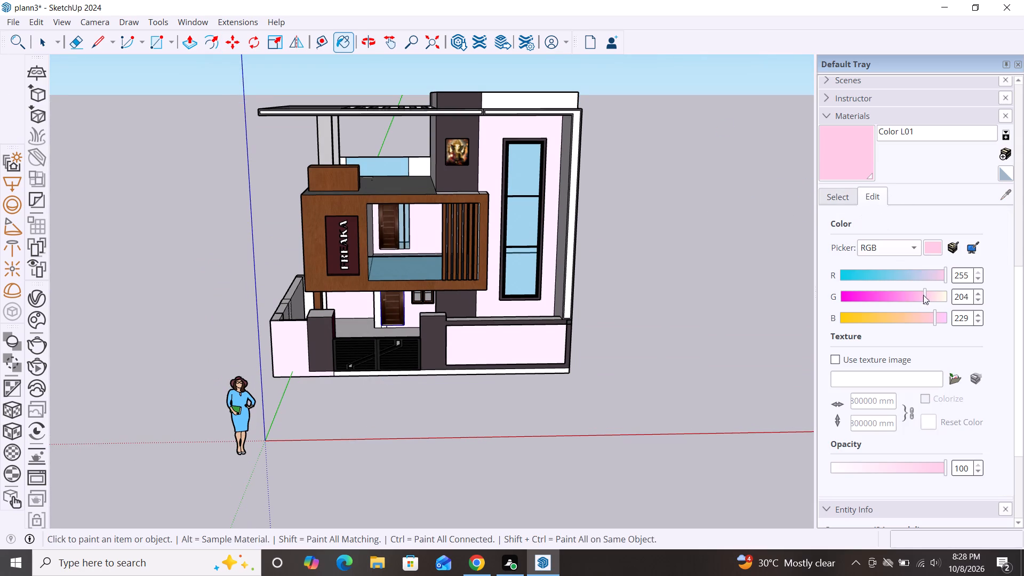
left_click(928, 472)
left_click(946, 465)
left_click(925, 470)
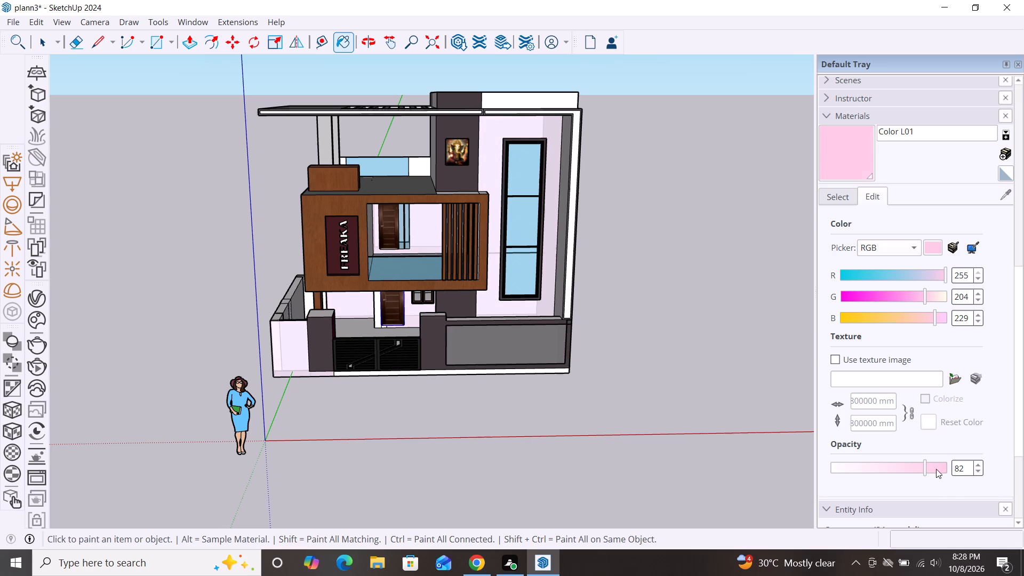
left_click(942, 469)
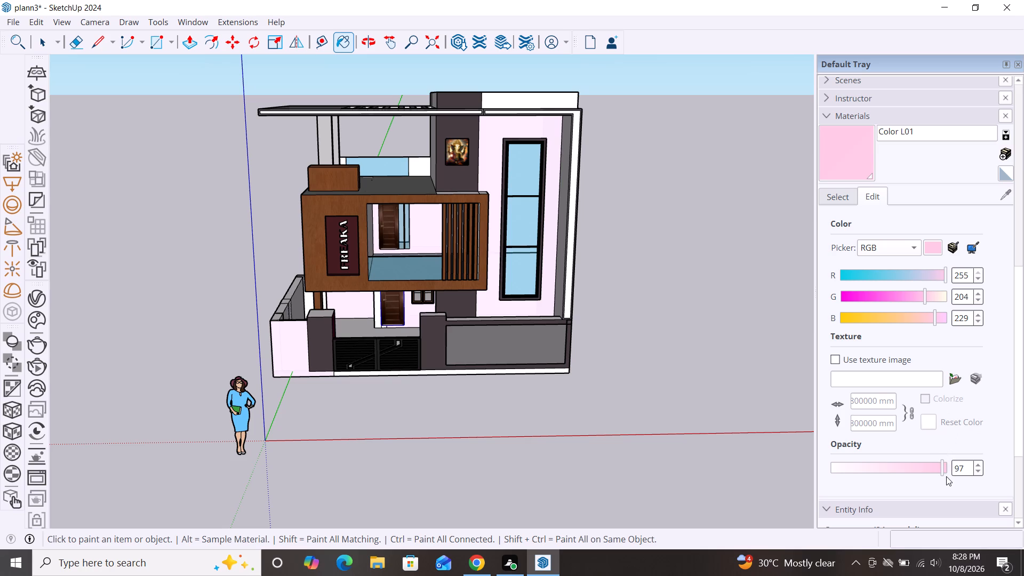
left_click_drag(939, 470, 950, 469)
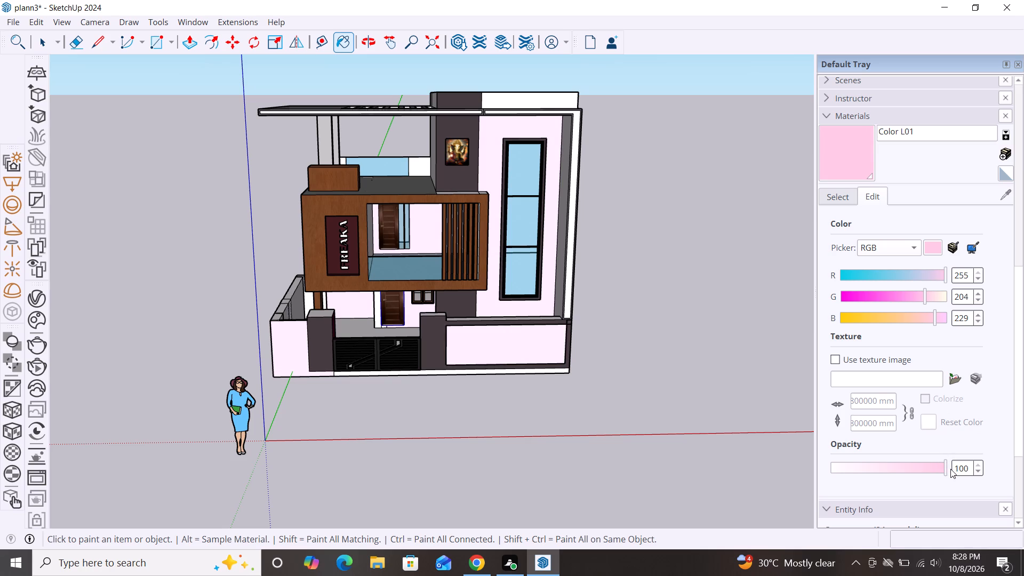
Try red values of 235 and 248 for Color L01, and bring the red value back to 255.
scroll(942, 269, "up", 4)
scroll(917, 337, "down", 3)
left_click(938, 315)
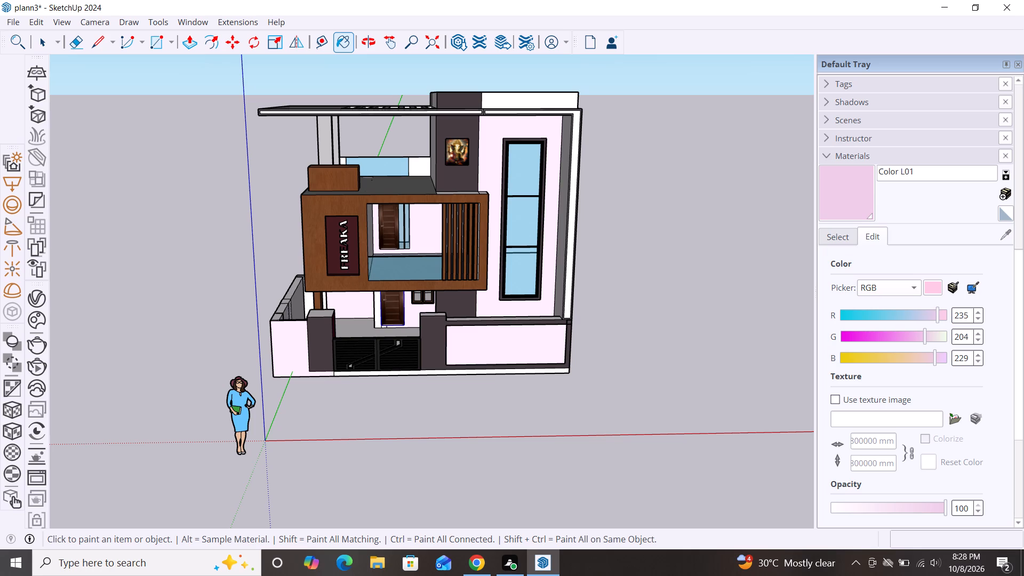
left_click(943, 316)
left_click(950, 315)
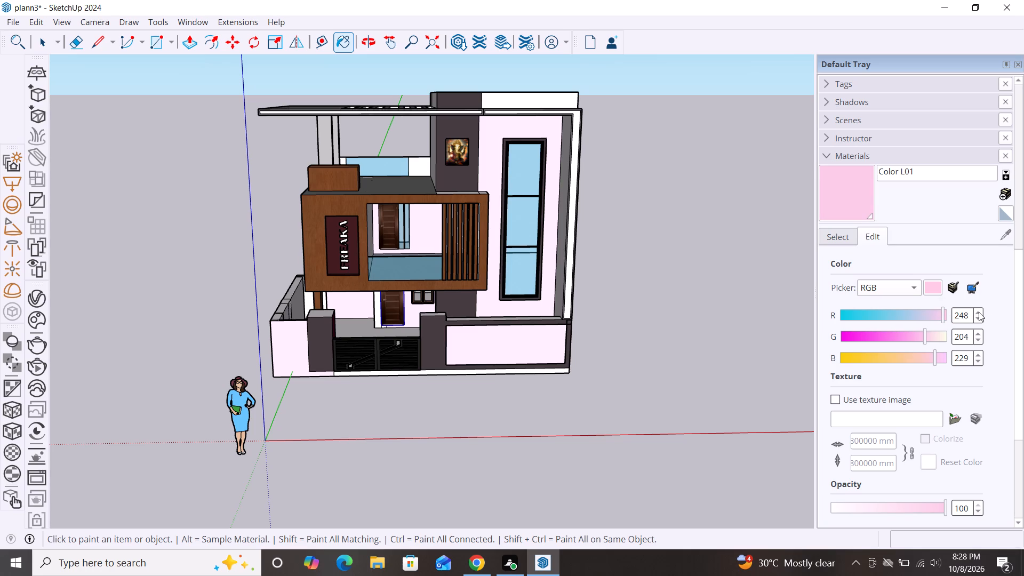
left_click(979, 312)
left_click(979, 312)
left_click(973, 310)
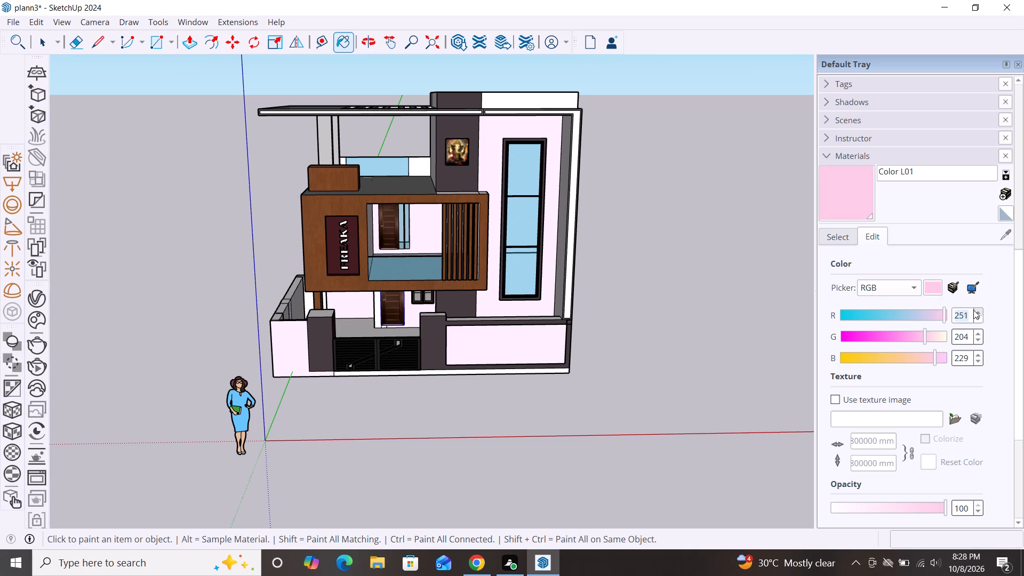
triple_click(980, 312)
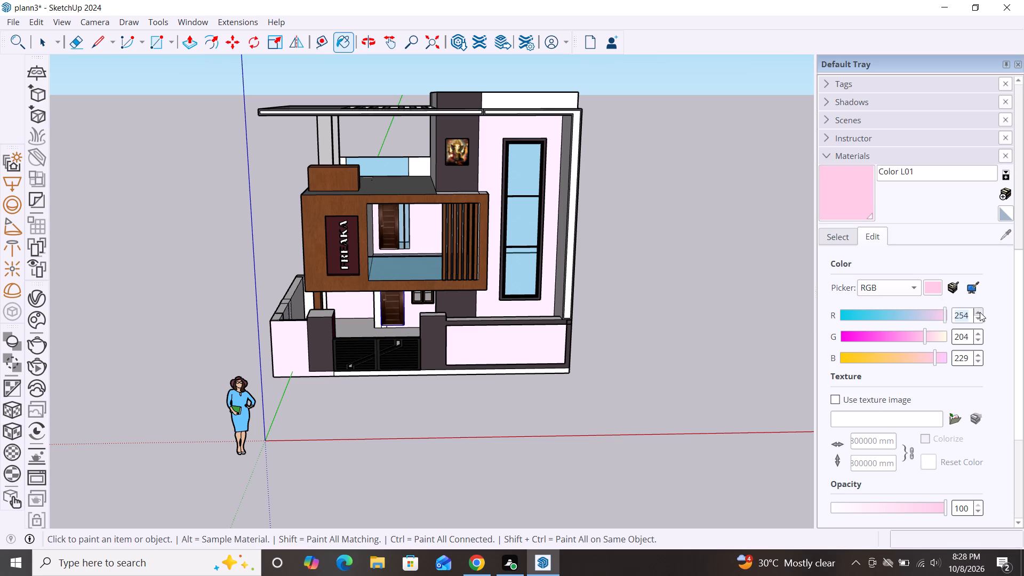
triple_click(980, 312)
Set Color L01's green value to 248.
left_click(943, 339)
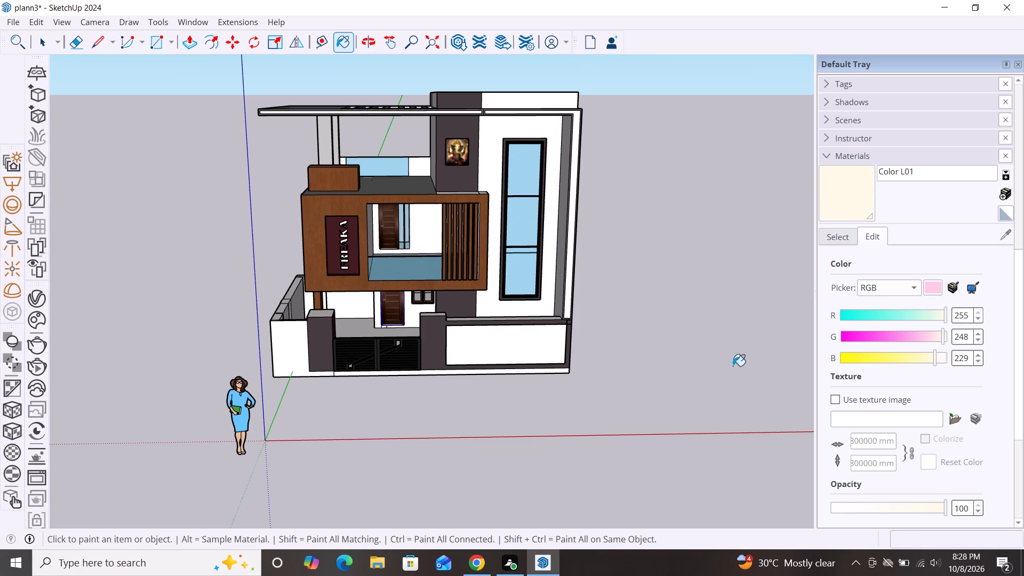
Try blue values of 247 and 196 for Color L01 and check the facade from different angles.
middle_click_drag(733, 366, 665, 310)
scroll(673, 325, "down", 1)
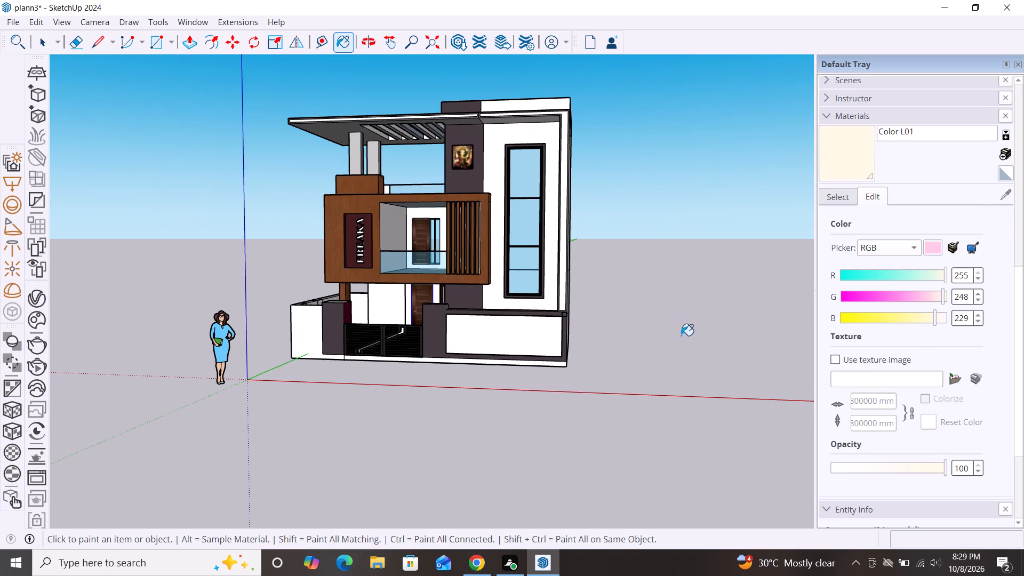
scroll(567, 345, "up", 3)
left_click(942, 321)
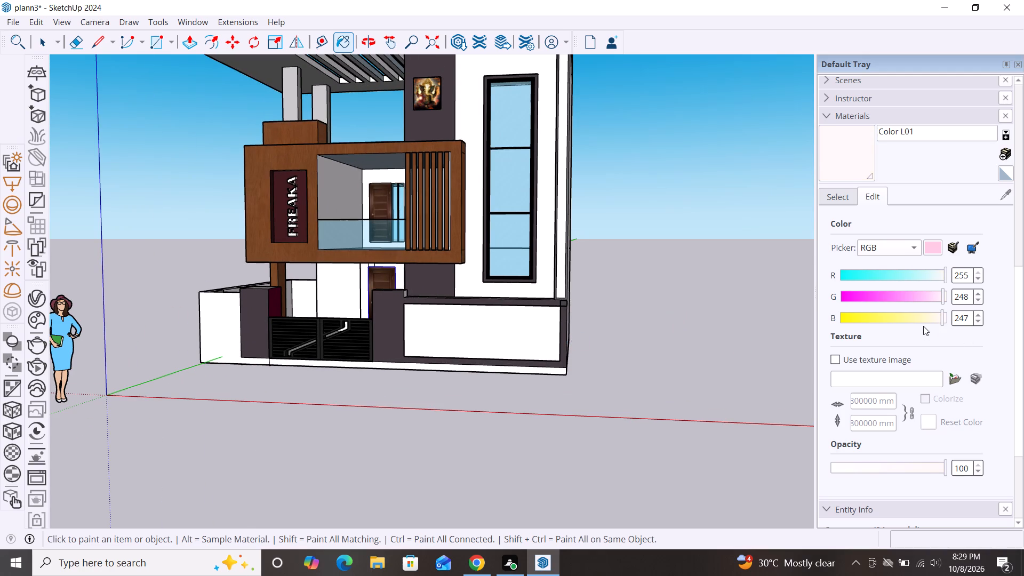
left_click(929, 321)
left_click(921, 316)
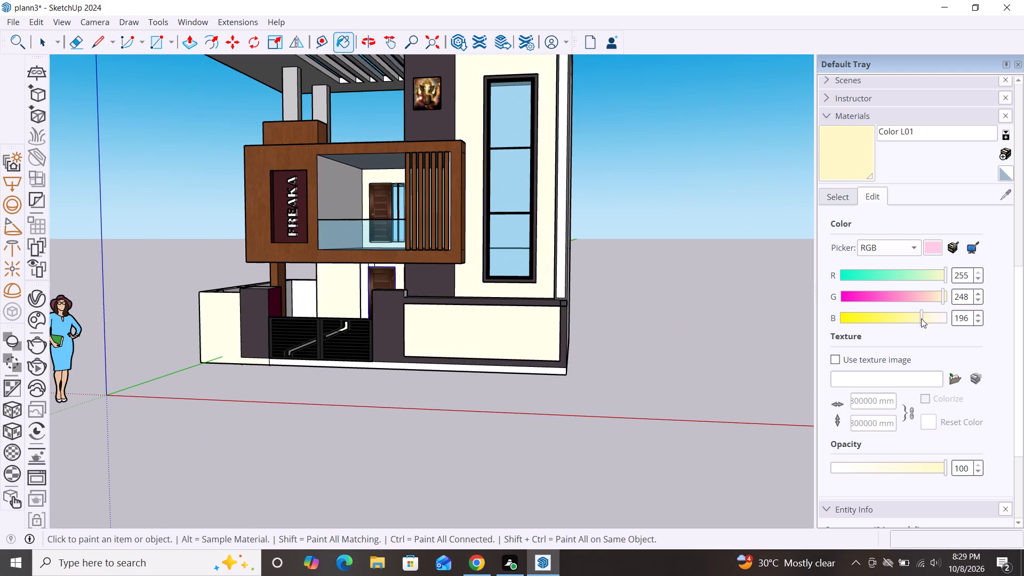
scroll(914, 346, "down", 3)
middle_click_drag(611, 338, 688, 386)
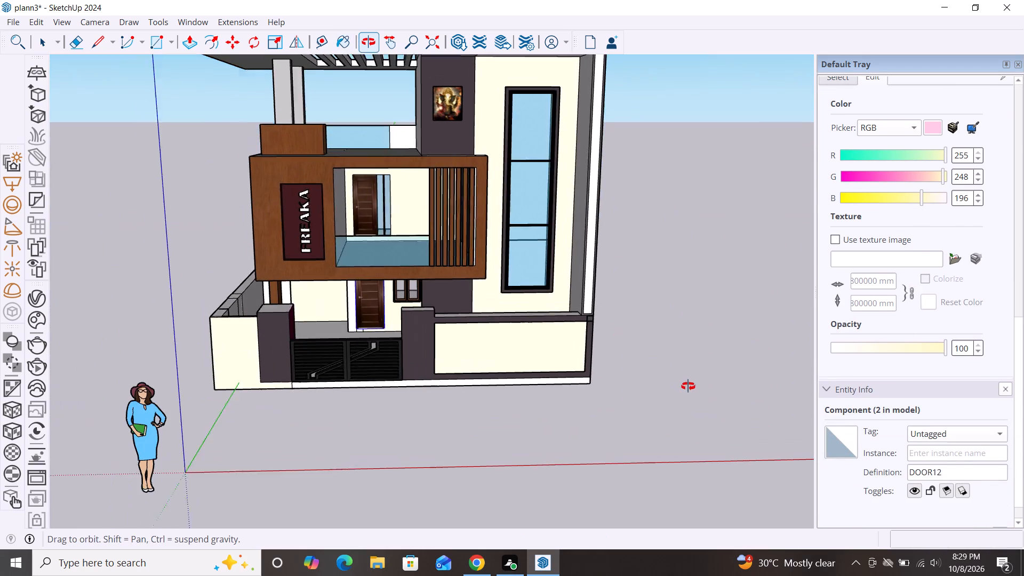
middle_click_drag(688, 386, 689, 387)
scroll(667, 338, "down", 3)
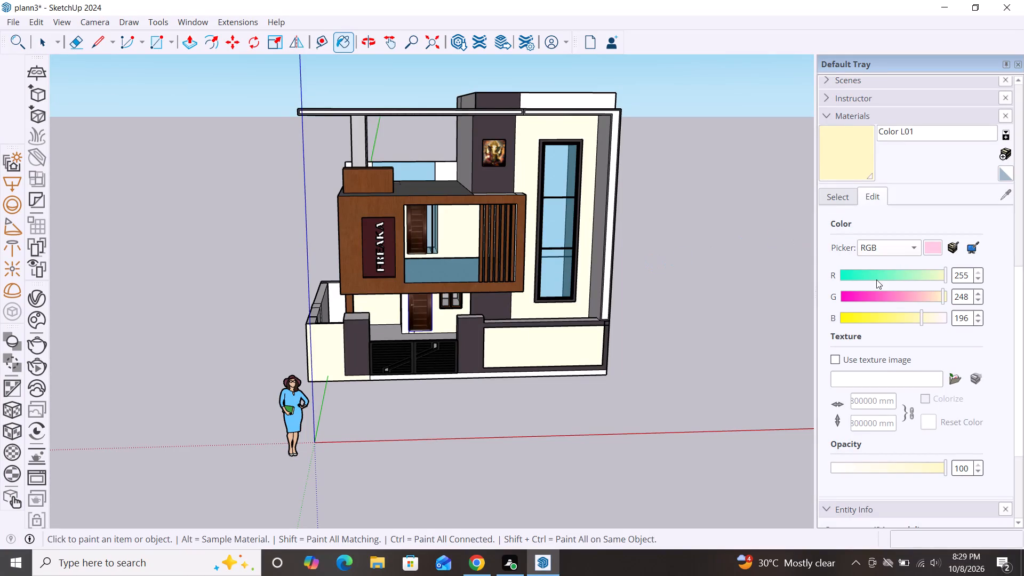
Set Color L01's blue value to 222.
left_click(932, 319)
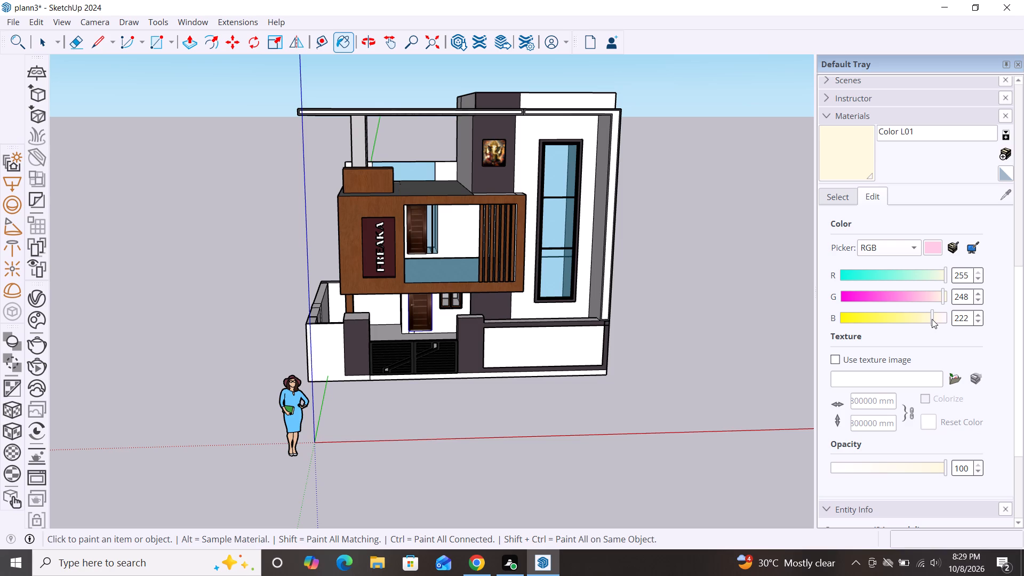
Paint the roof parapet above the tall window and the low wall beside the rear terrace glass with Color L01.
left_click(829, 164)
left_click(542, 103)
scroll(655, 206, "down", 2)
middle_click_drag(657, 277, 572, 265)
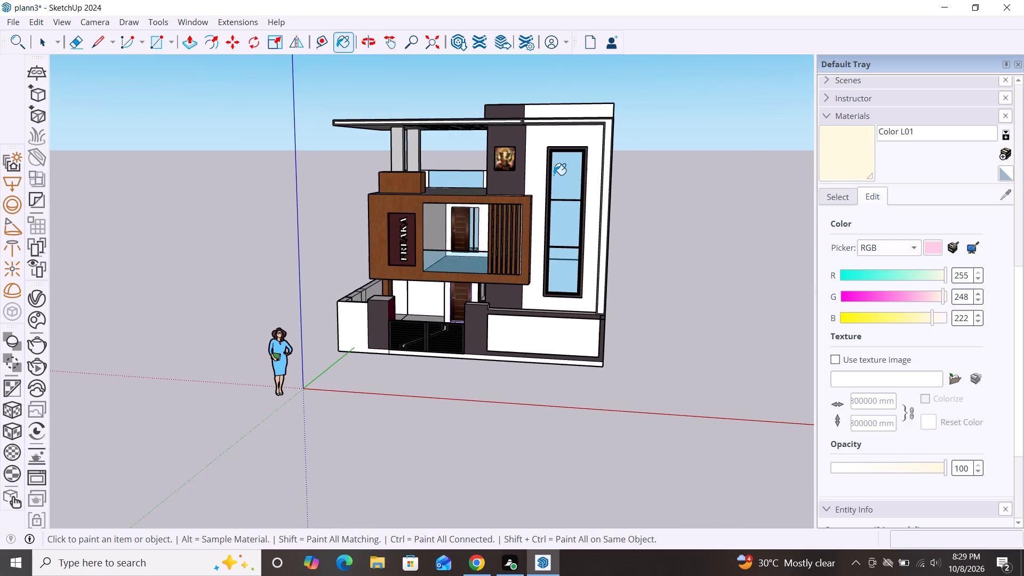
scroll(543, 171, "down", 1)
middle_click_drag(527, 225, 593, 246)
scroll(468, 176, "up", 7)
left_click(491, 172)
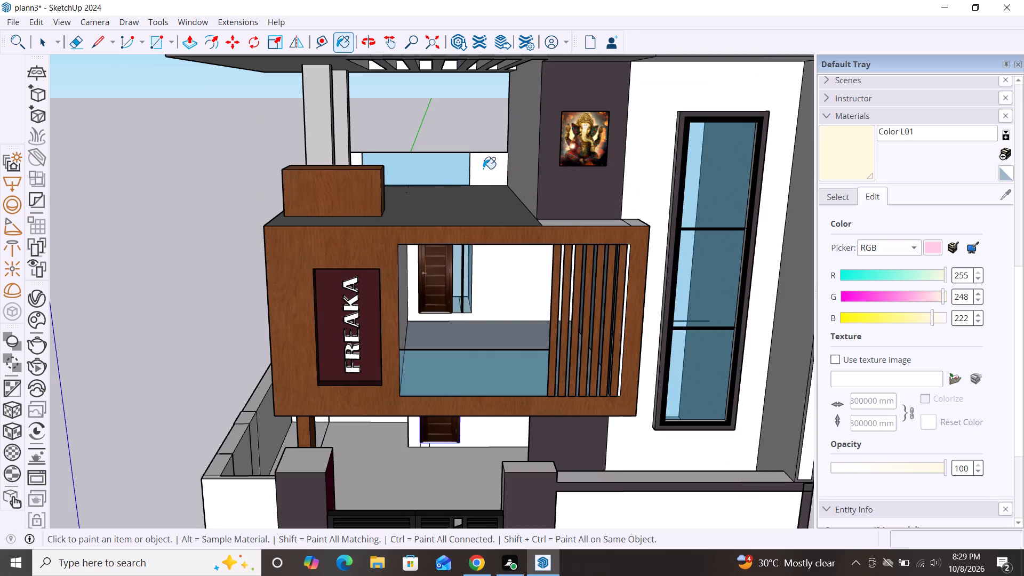
Paint the low wall on both sides of the rear terrace glass with Color L01.
left_click(849, 164)
left_click(506, 161)
left_click(496, 166)
left_click(357, 162)
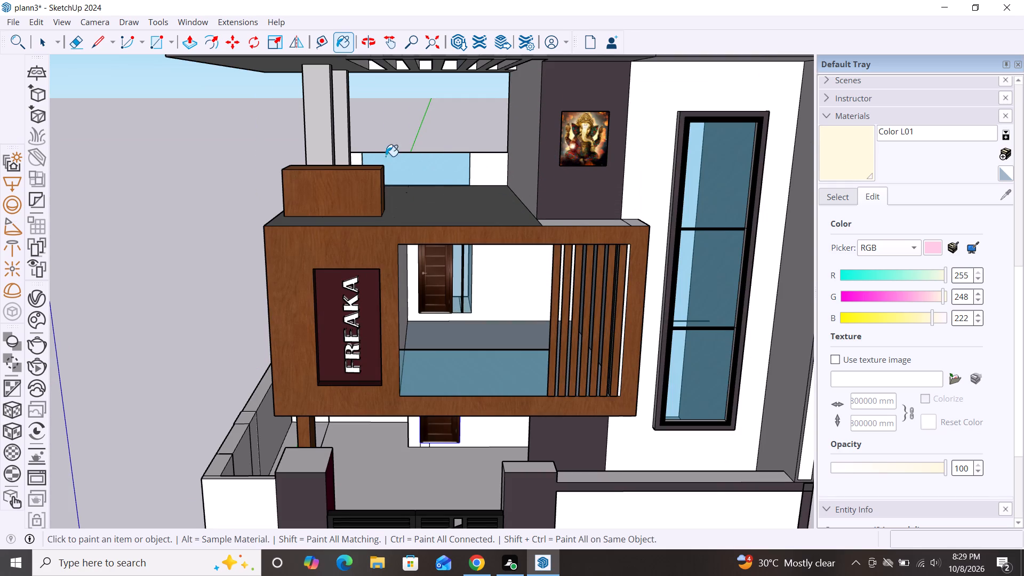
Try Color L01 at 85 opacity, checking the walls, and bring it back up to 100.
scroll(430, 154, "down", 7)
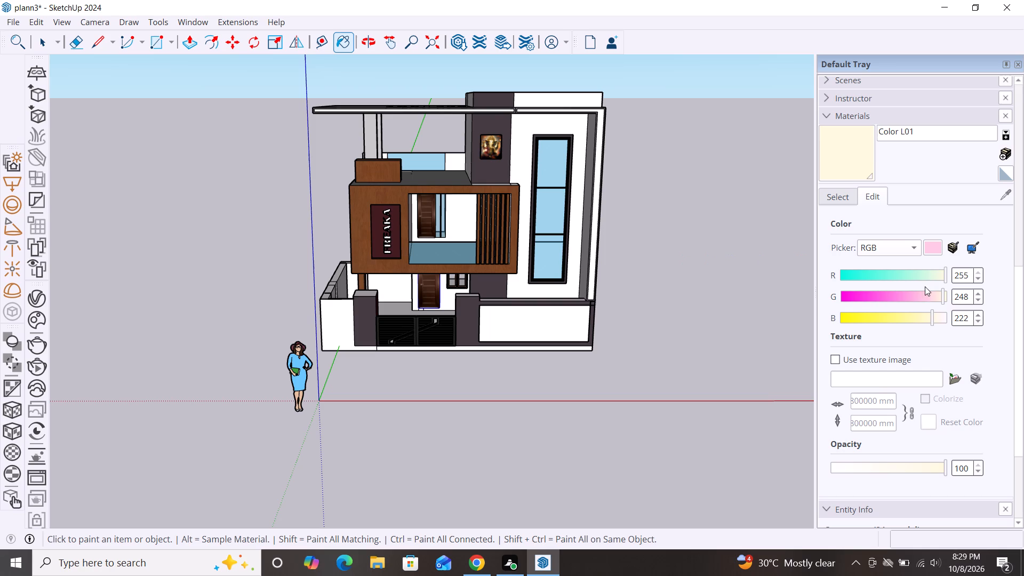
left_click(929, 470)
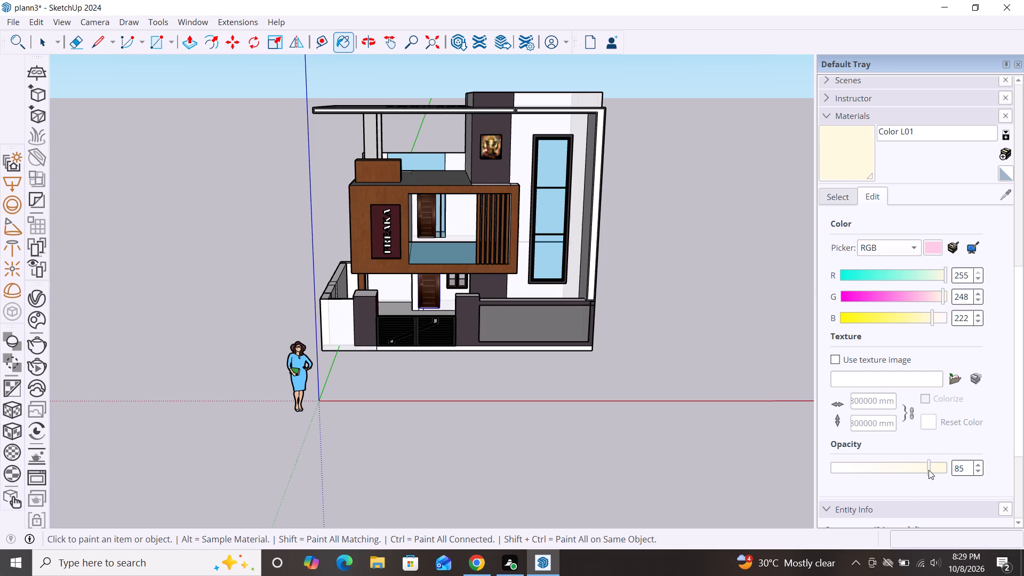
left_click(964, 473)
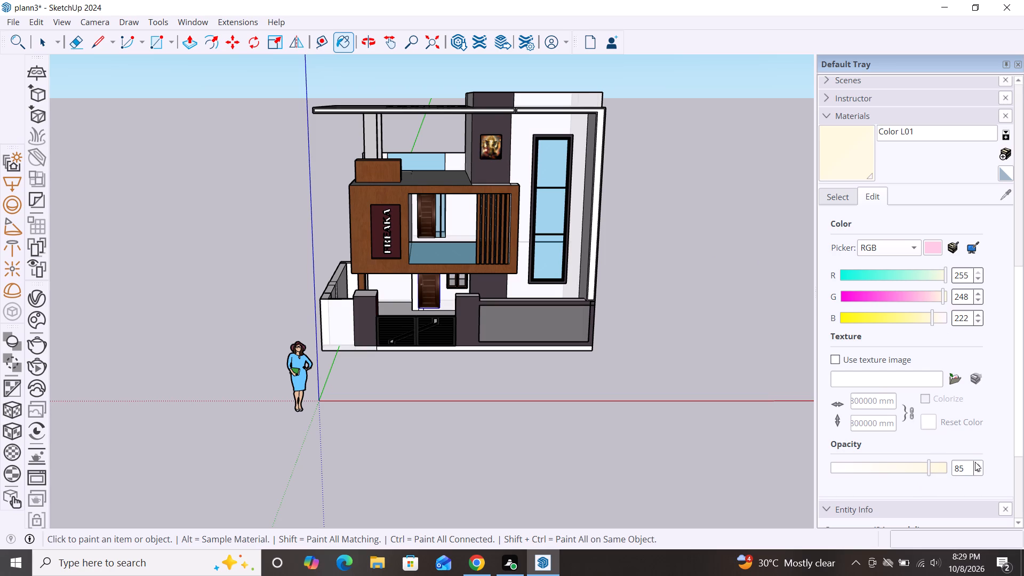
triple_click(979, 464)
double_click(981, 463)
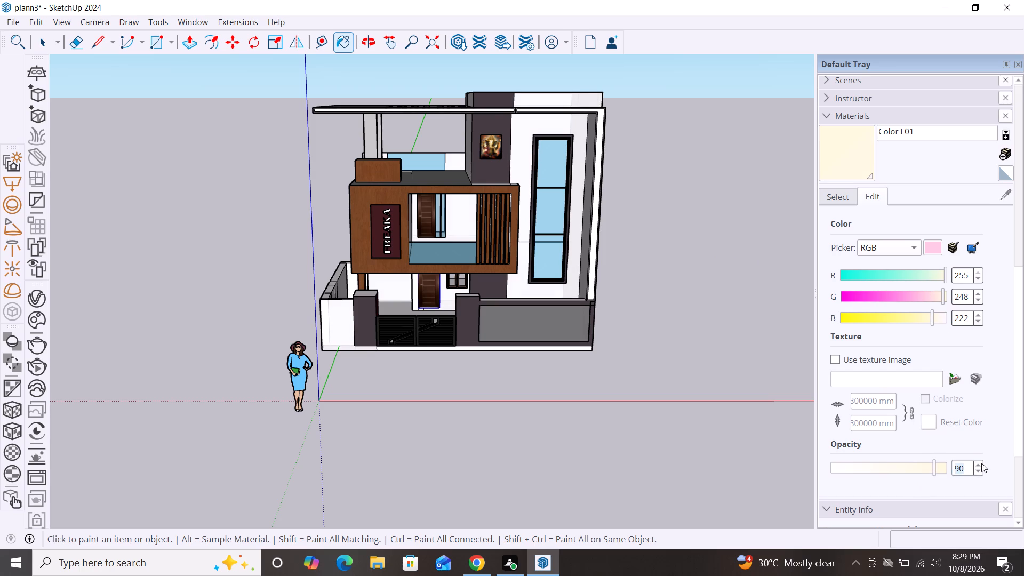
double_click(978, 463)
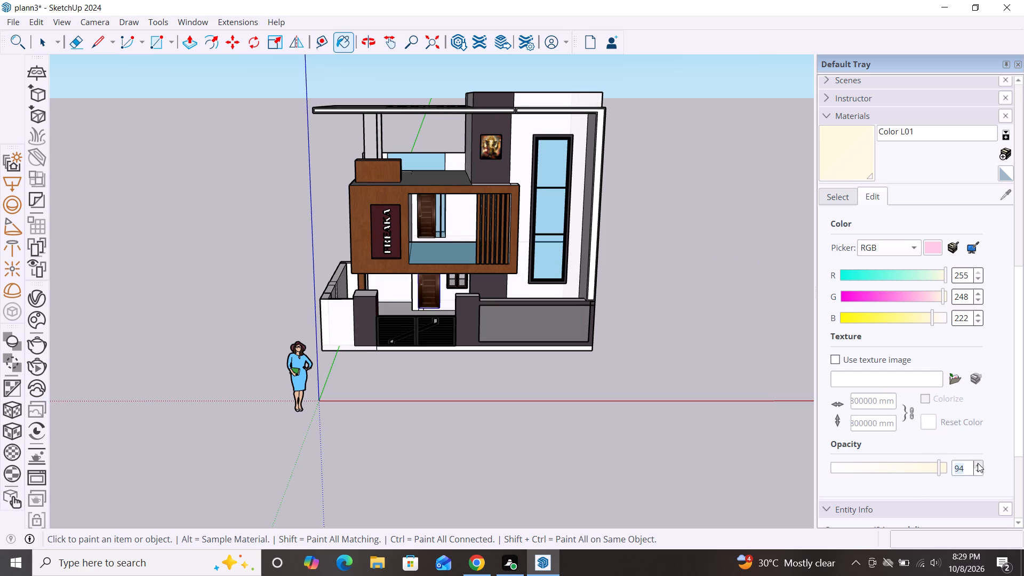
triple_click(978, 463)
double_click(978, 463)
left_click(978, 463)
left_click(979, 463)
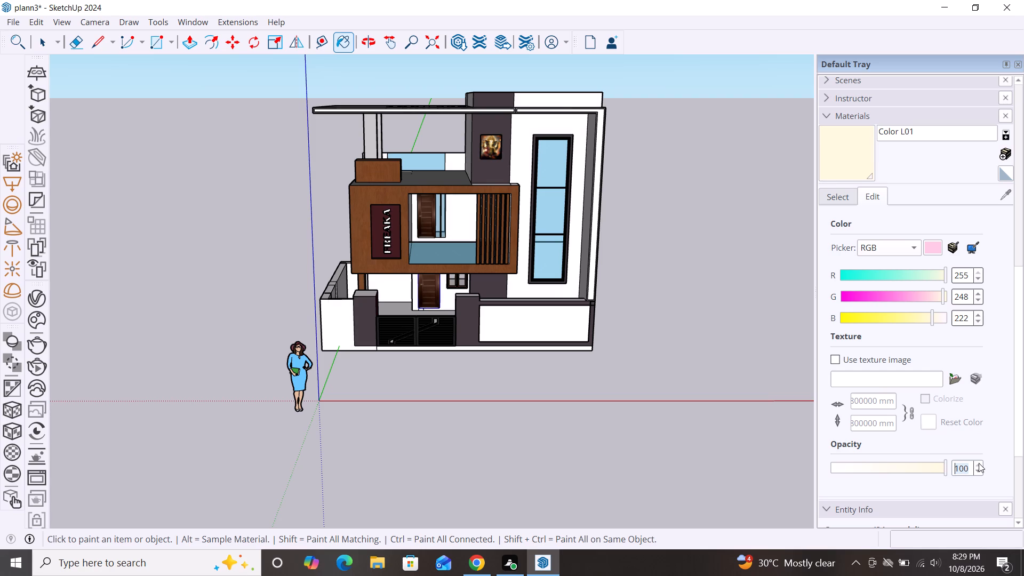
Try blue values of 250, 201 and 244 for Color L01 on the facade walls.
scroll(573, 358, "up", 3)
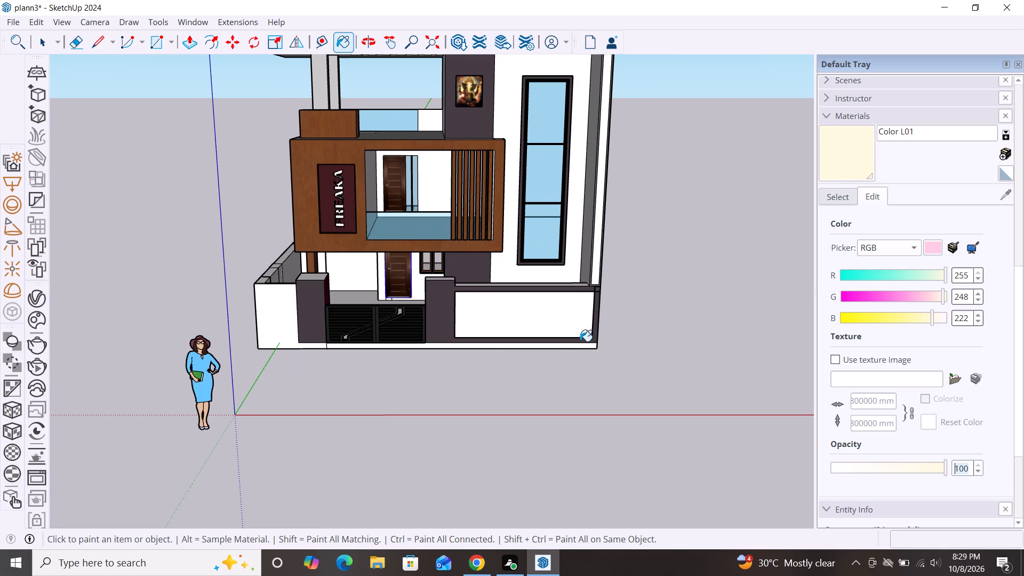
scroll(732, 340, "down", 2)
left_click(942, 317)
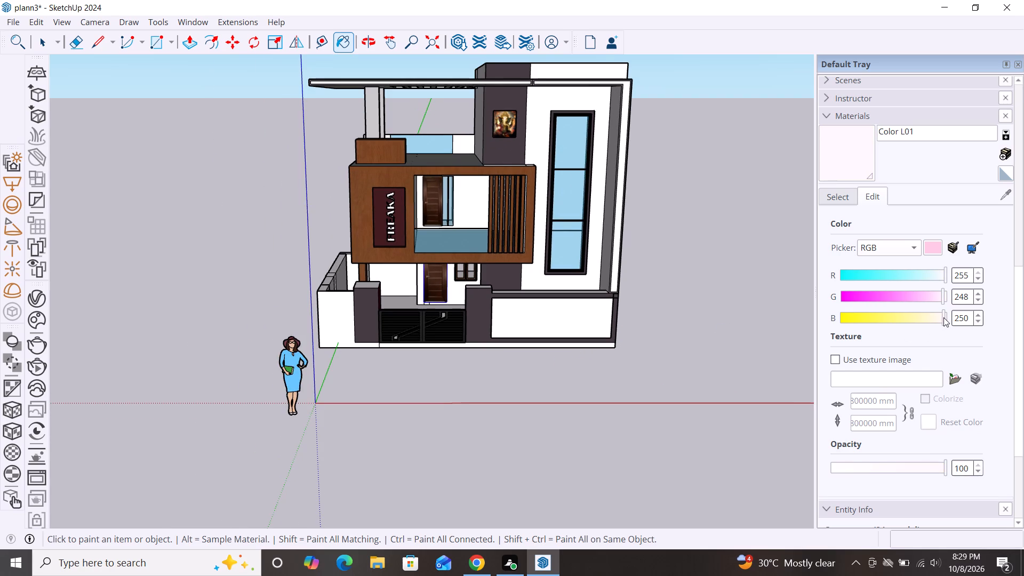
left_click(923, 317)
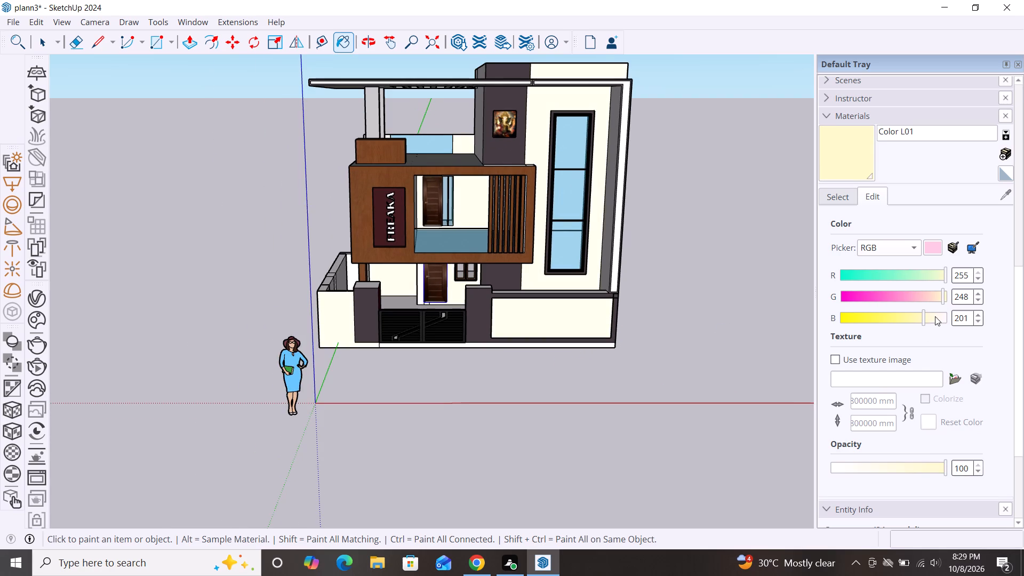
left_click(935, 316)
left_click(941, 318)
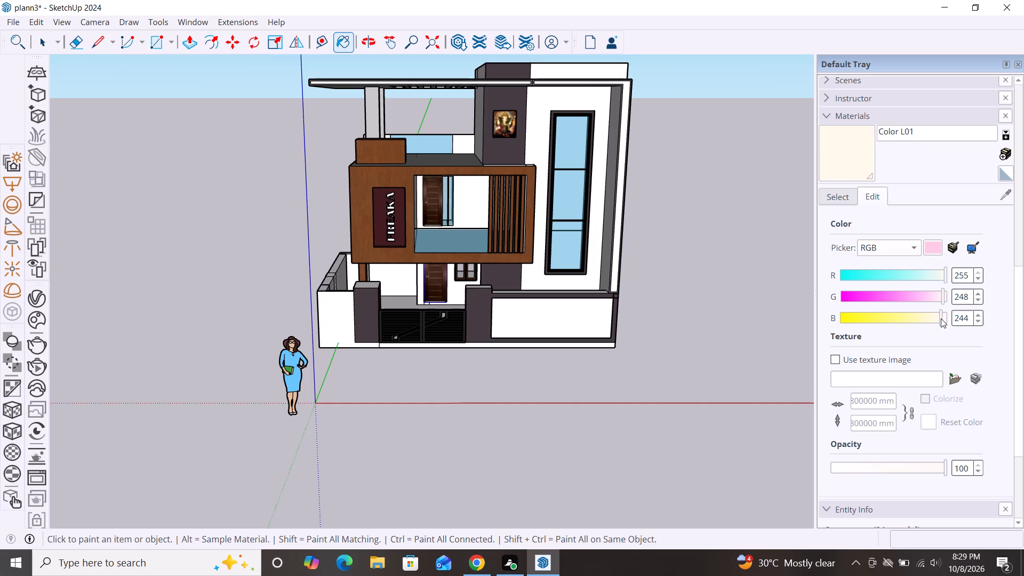
Set Color L01's blue value to 226.
left_click(933, 319)
Paint the low wall pieces beside the rear terrace glass and the thin ledge at its base with Color L01.
scroll(451, 153, "up", 4)
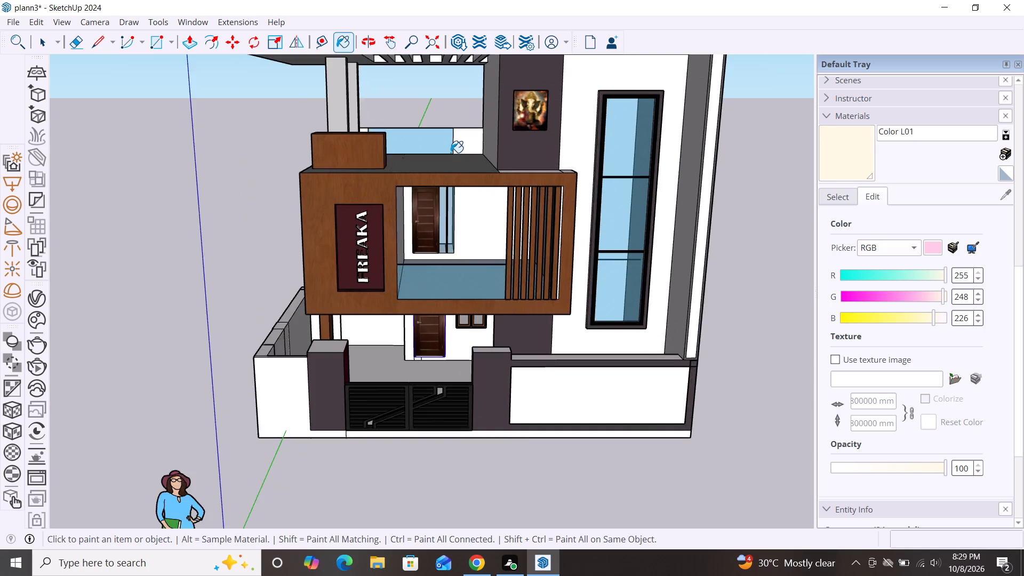
scroll(451, 153, "up", 2)
left_click(469, 145)
scroll(354, 121, "up", 3)
middle_click_drag(359, 124, 362, 195)
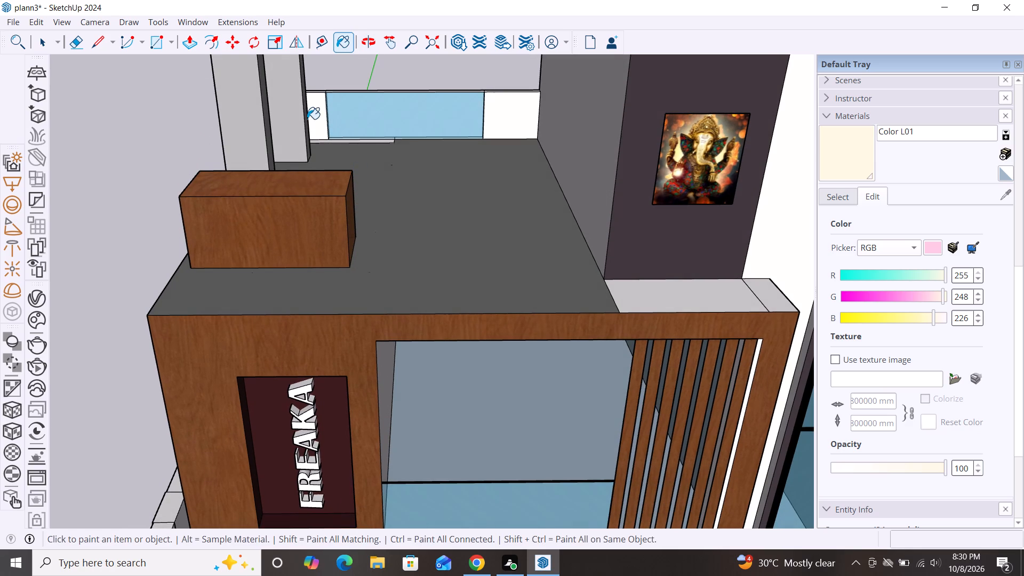
left_click(307, 118)
scroll(376, 146, "up", 7)
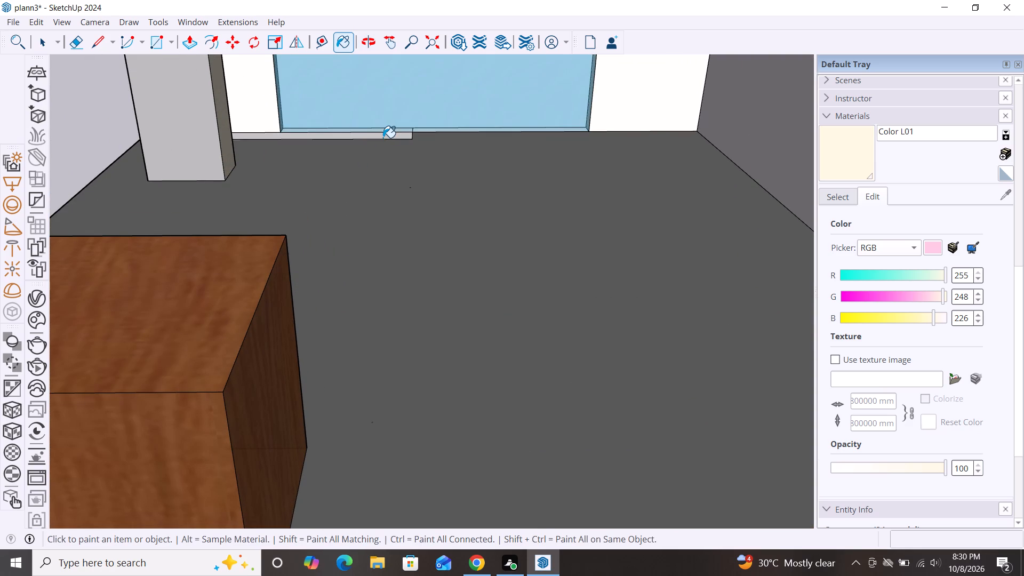
left_click(382, 138)
Examine the whole front elevation's wall colours from different angles and distances.
scroll(285, 170, "down", 14)
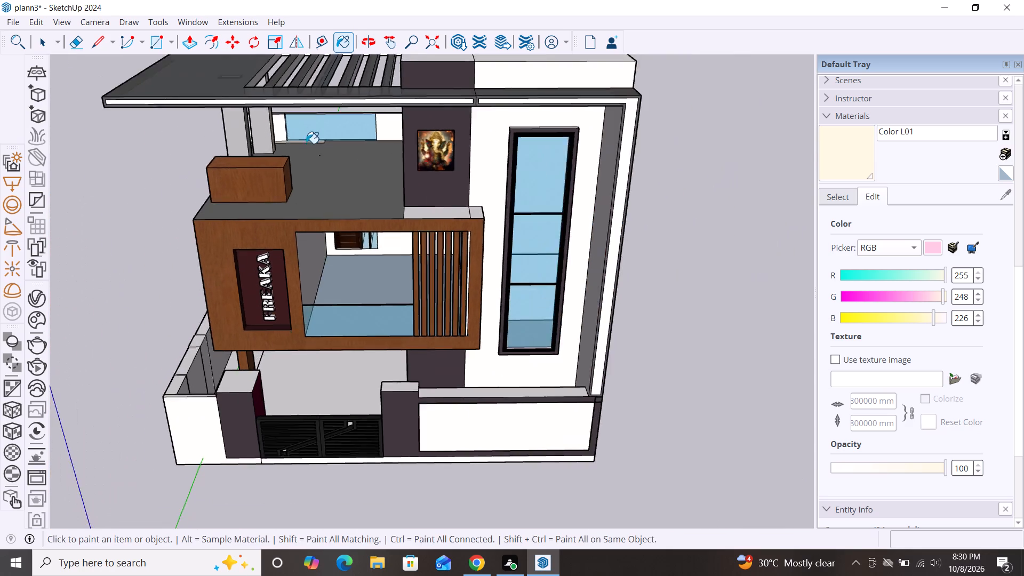
scroll(306, 143, "down", 6)
middle_click_drag(385, 249, 424, 185)
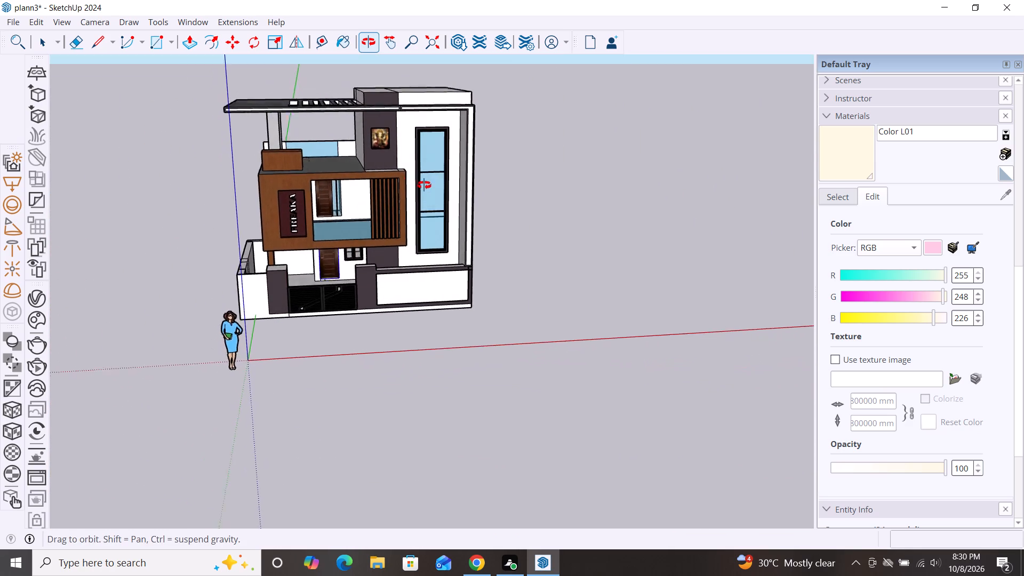
middle_click_drag(424, 185, 372, 174)
scroll(549, 189, "down", 3)
scroll(381, 178, "up", 4)
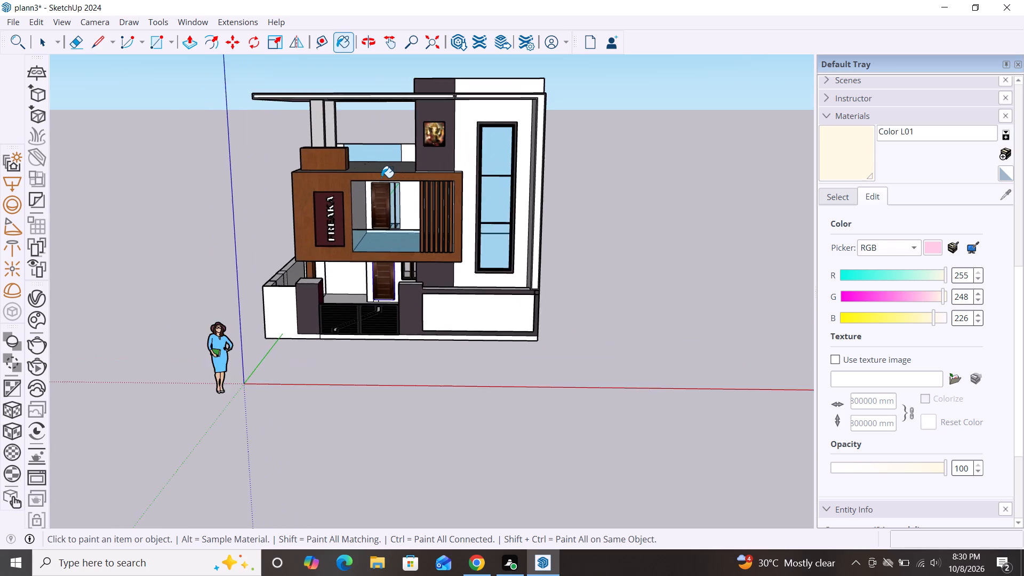
scroll(381, 178, "up", 2)
scroll(379, 187, "down", 4)
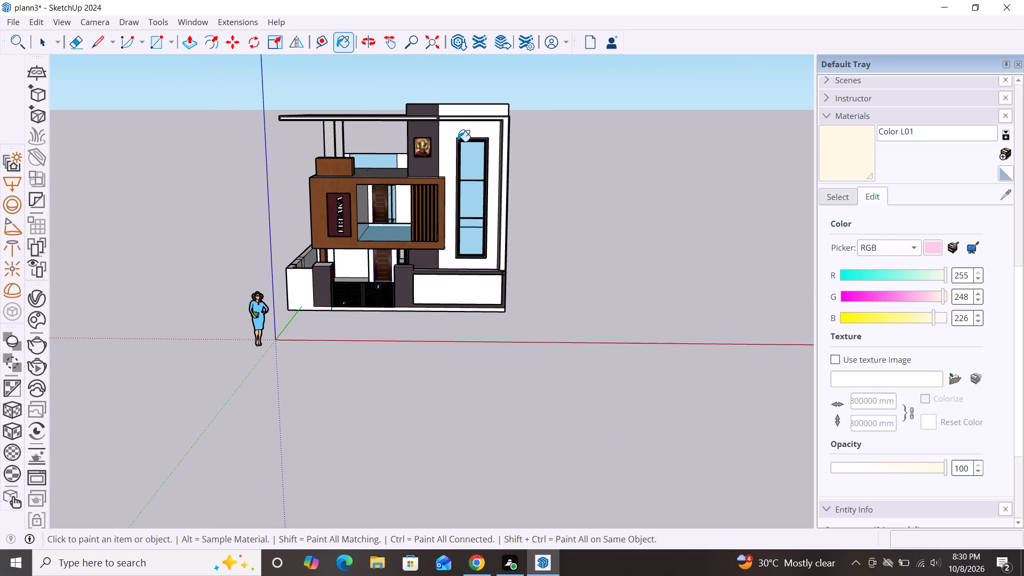
scroll(536, 213, "down", 2)
scroll(397, 169, "up", 1)
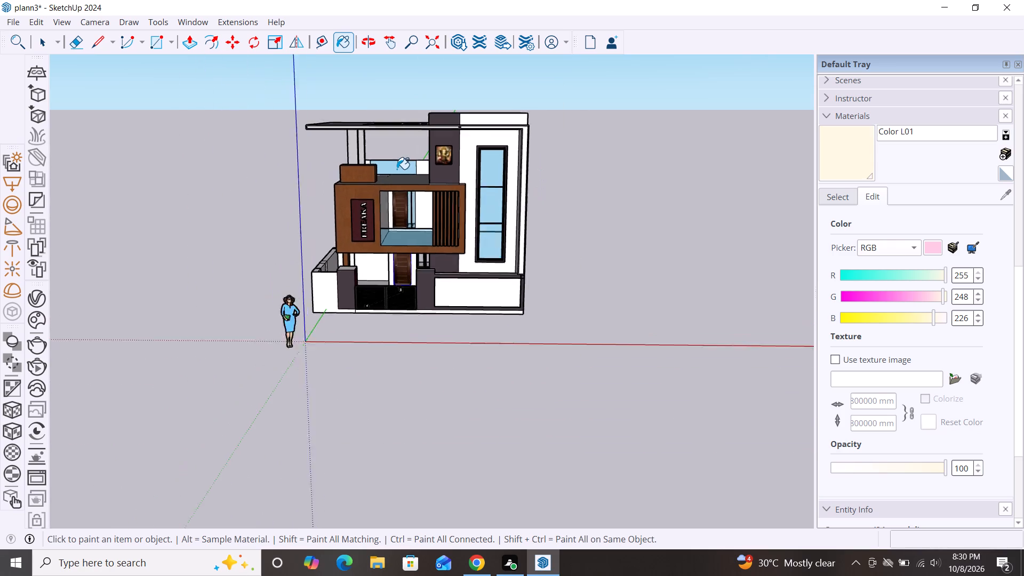
scroll(397, 169, "up", 4)
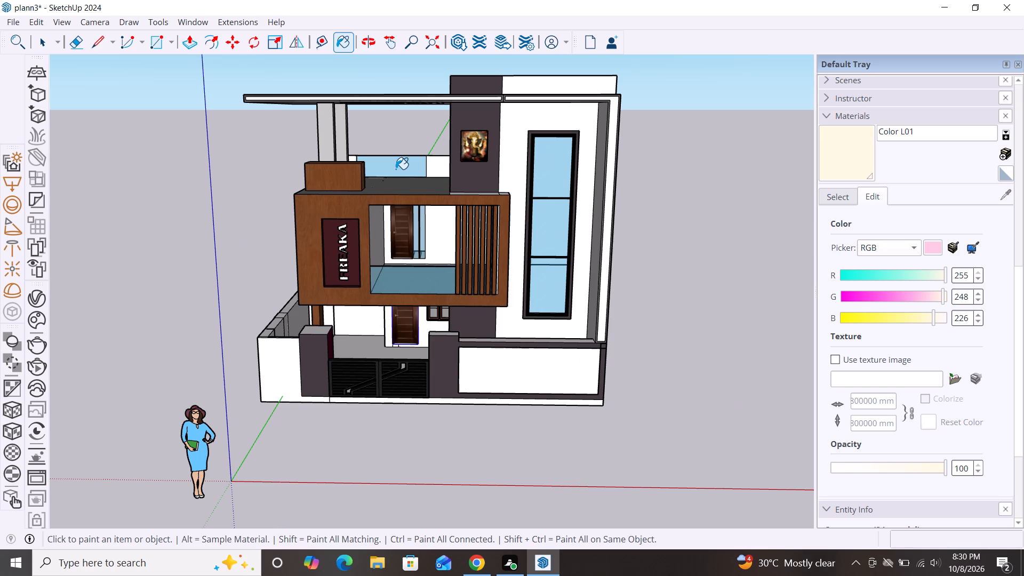
Paint the inner side face of the projecting vertical wall beside the tall window with Color L01.
scroll(550, 250, "up", 6)
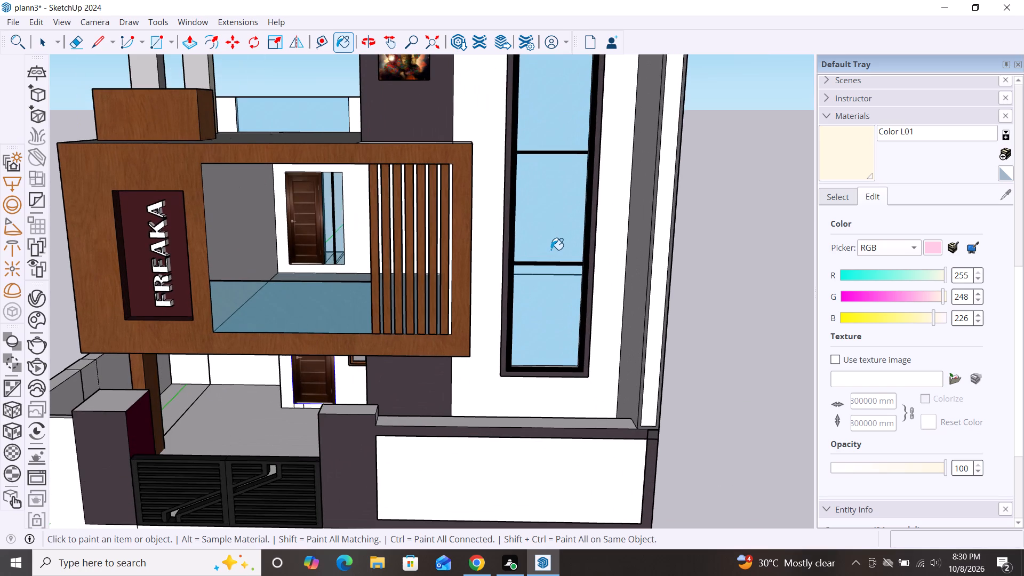
left_click(628, 262)
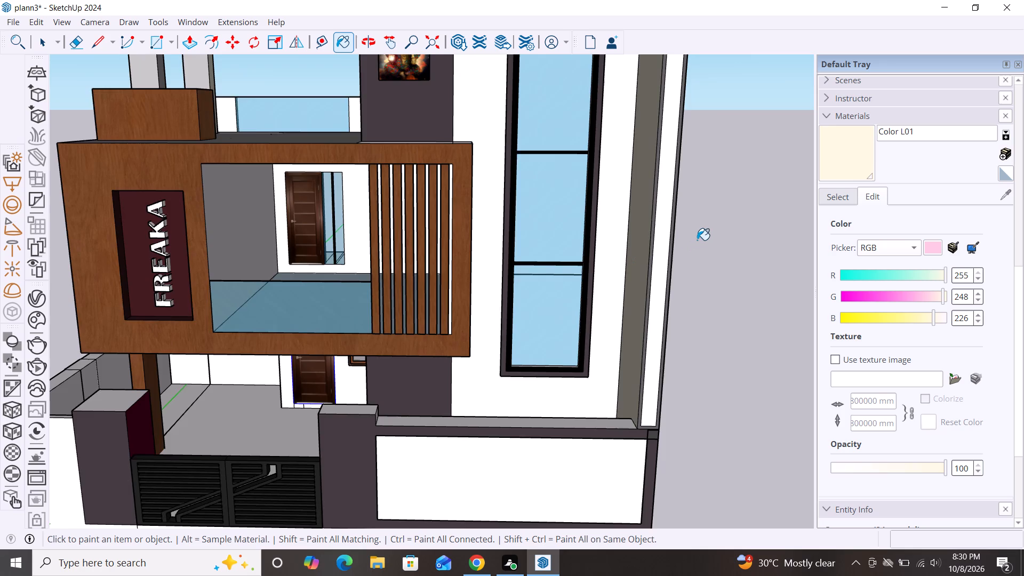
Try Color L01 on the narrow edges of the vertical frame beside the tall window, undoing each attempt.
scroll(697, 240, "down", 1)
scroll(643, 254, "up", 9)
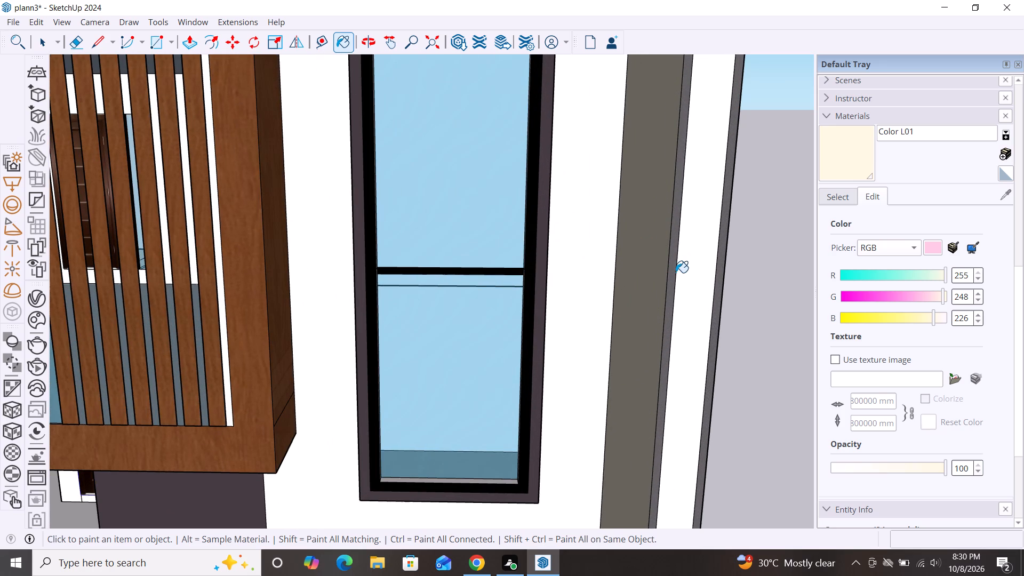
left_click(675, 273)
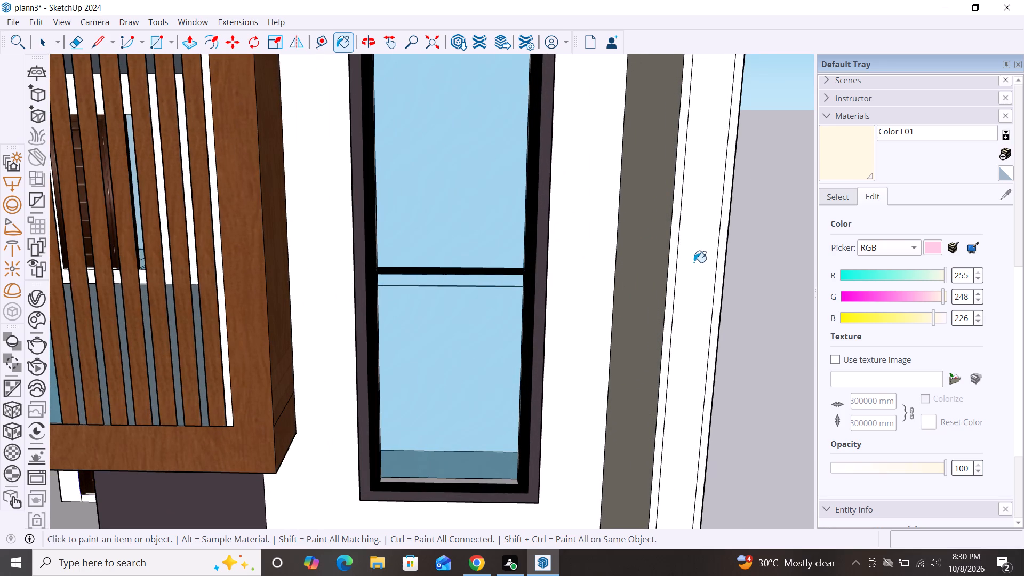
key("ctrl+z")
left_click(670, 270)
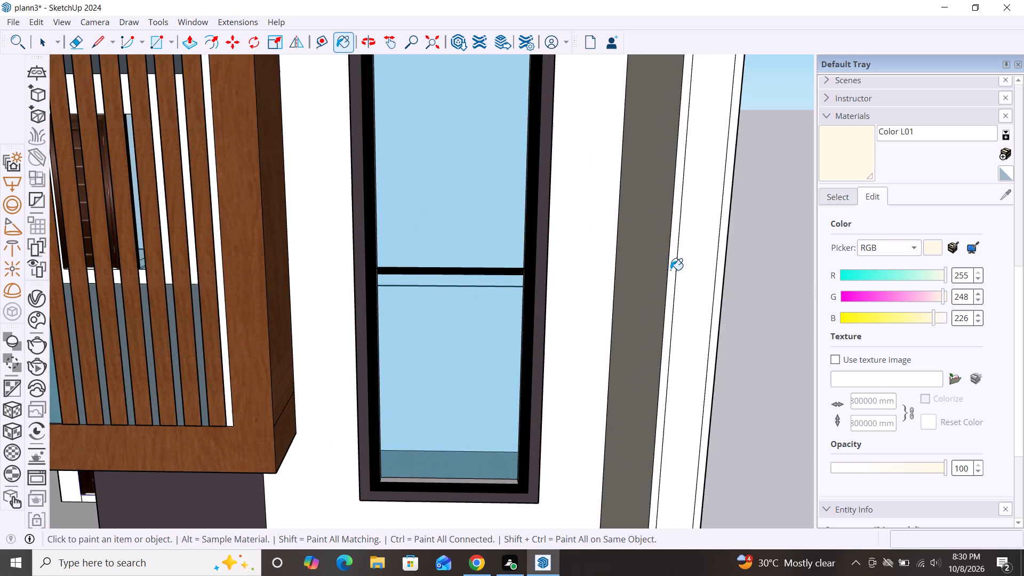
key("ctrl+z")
Erase the vertical seam line on the roof canopy's front band, above the edge of the dark column.
scroll(673, 275, "down", 7)
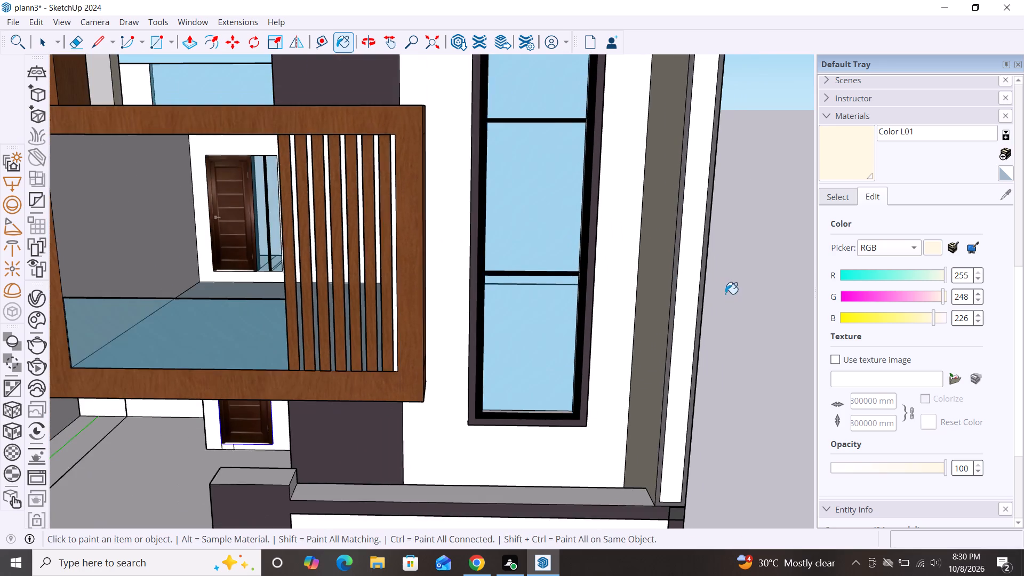
scroll(725, 294, "down", 11)
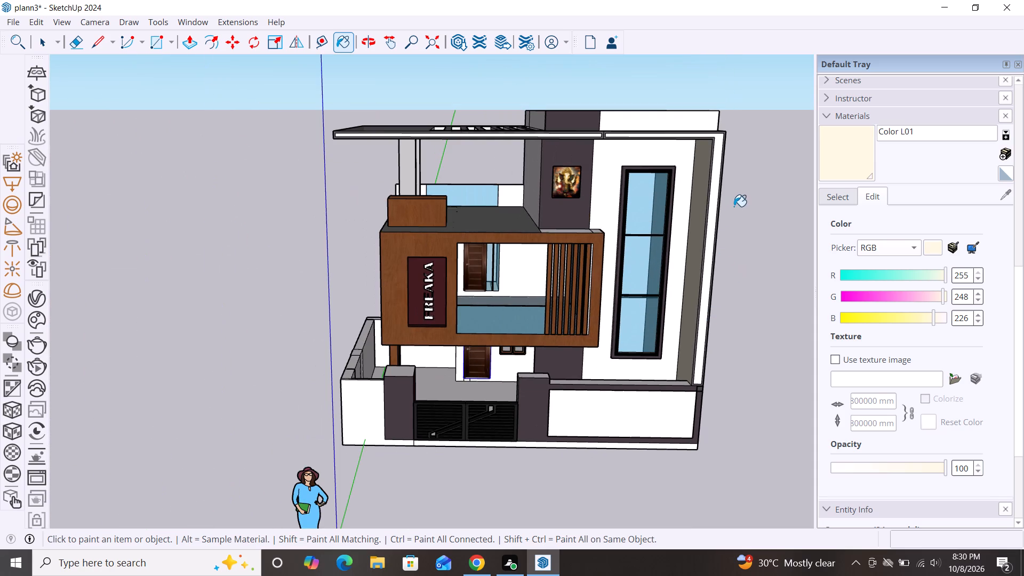
scroll(734, 205, "up", 5)
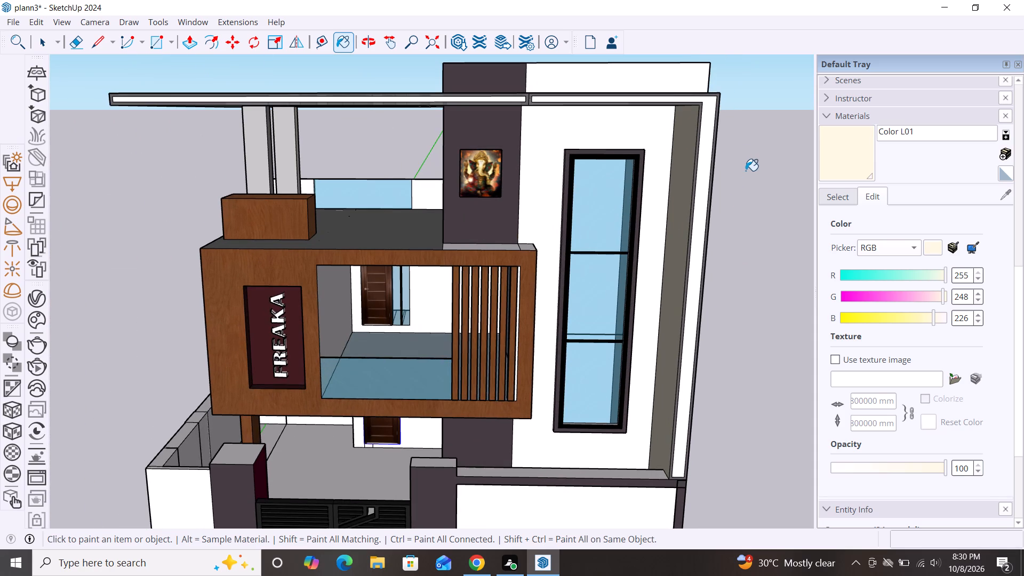
scroll(522, 112, "up", 9)
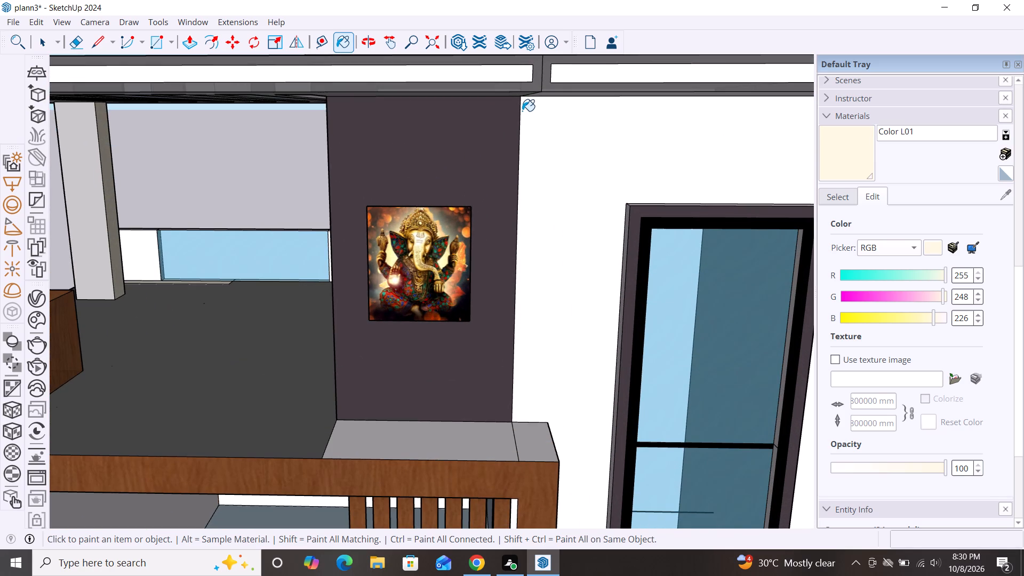
key("space")
scroll(549, 70, "up", 4)
scroll(532, 139, "down", 3)
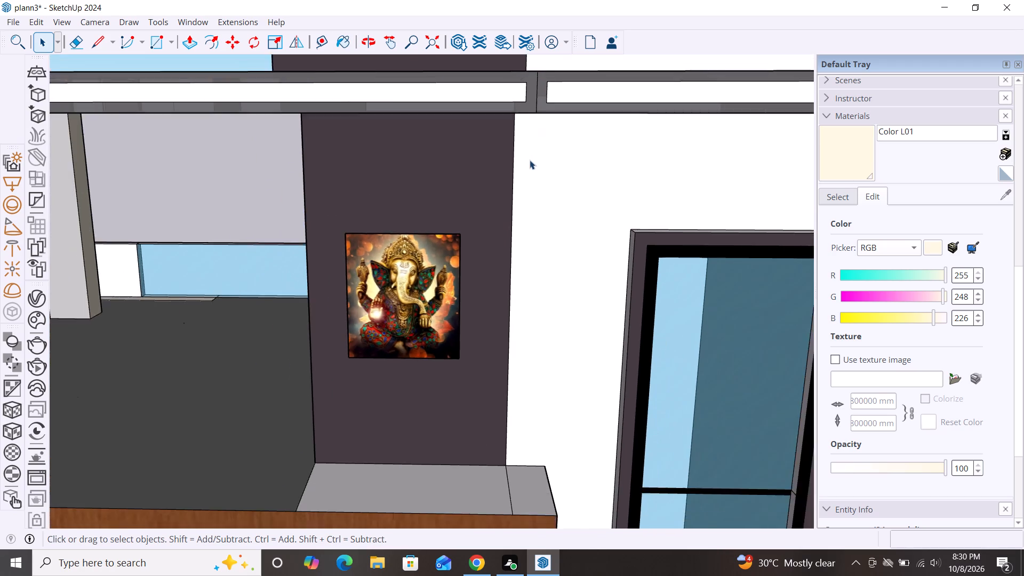
scroll(543, 90, "up", 8)
key("e")
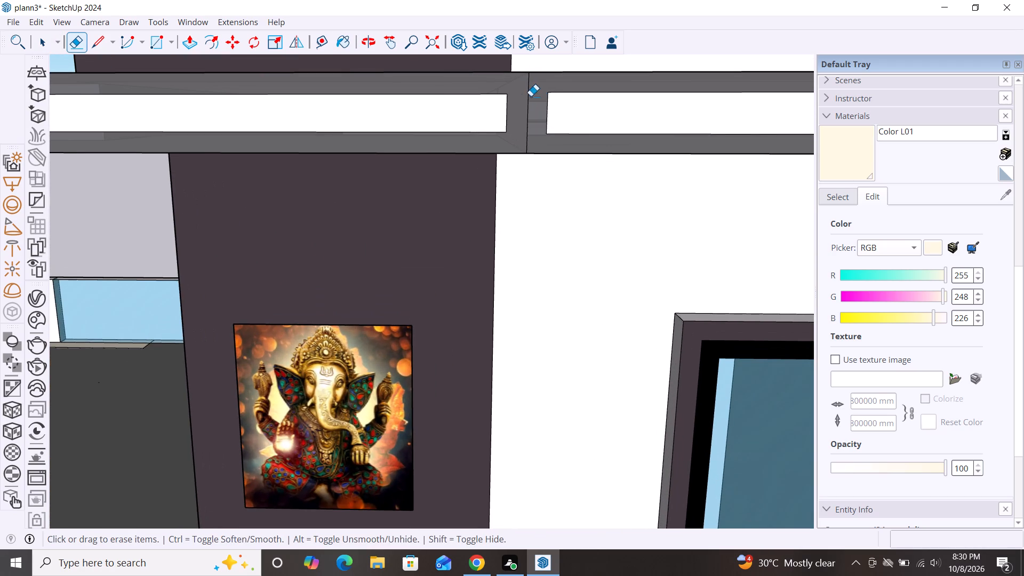
double_click(528, 102)
scroll(504, 146, "down", 20)
scroll(504, 146, "down", 1)
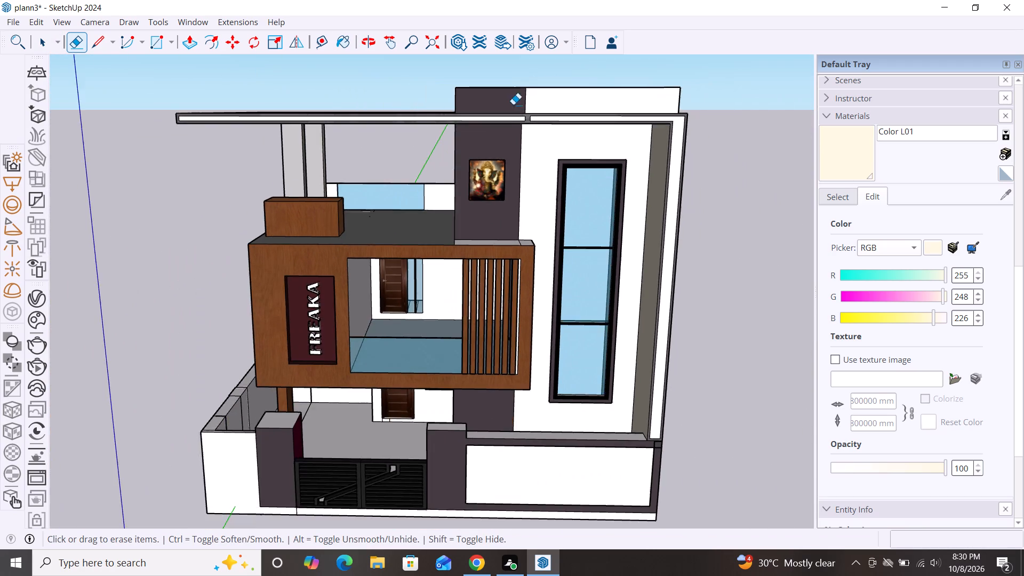
scroll(525, 138, "down", 3)
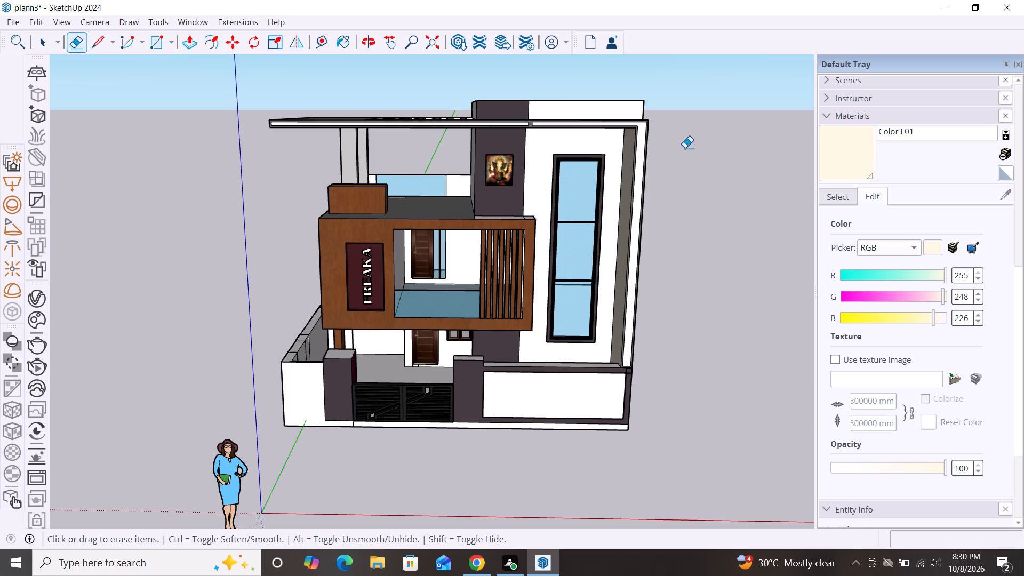
Move the end edge of the white strip on the canopy's front band about 3 3/16" to meet the neighbouring strip.
scroll(534, 124, "up", 8)
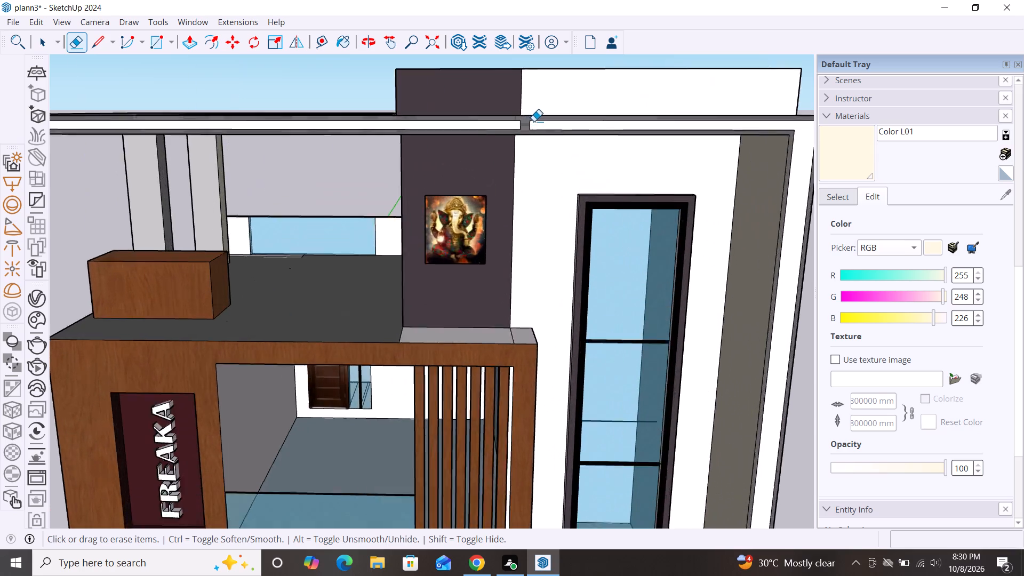
scroll(534, 121, "up", 13)
key("m")
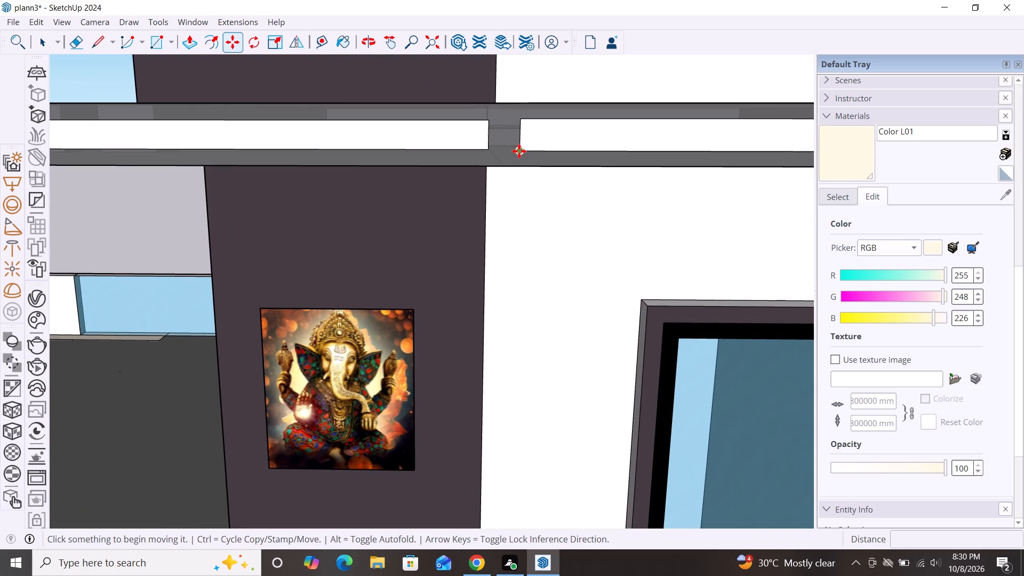
key("space")
left_click(521, 147)
key("m")
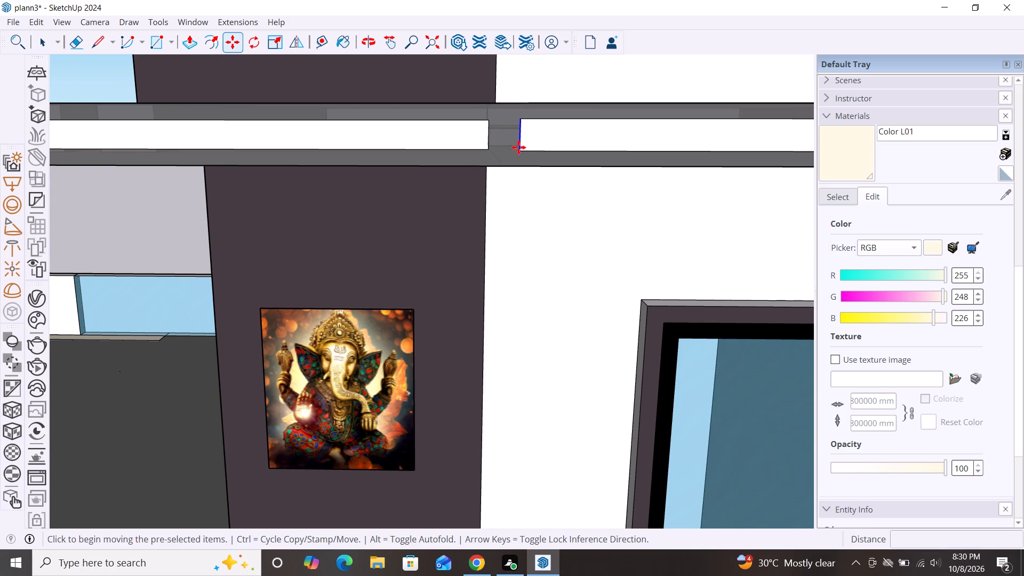
left_click(514, 150)
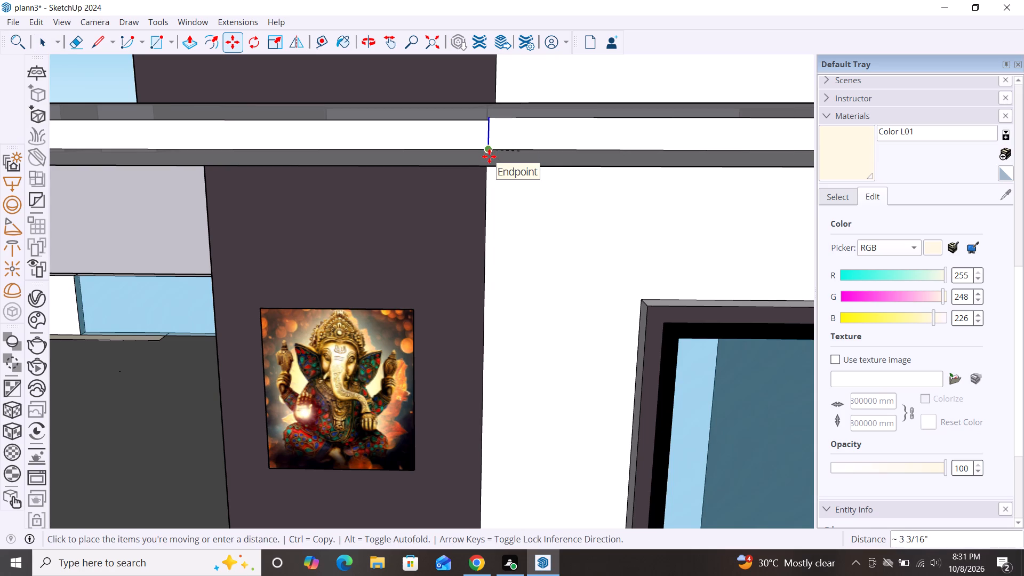
scroll(489, 156, "up", 13)
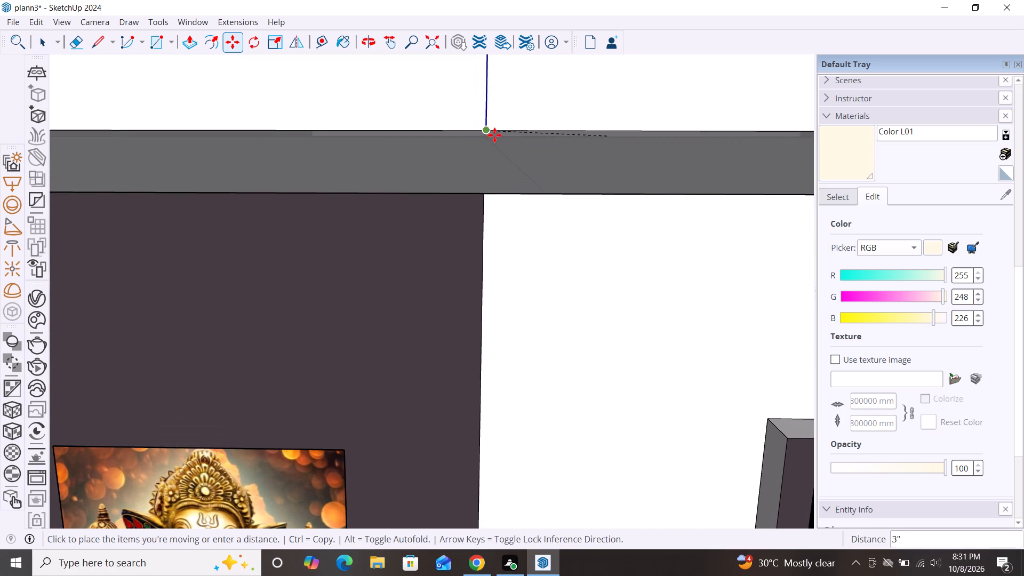
left_click(487, 132)
key("space")
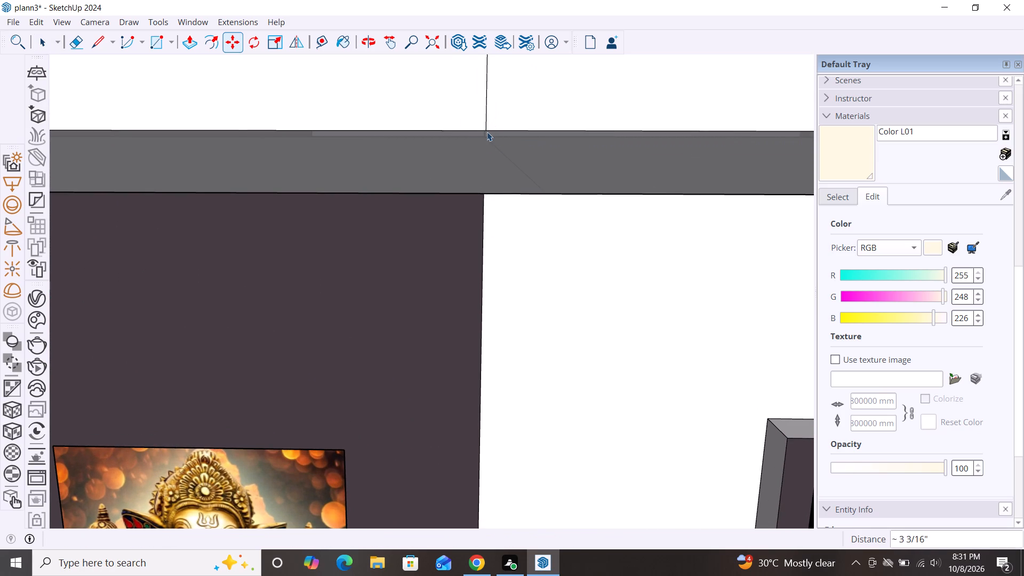
Lower the top edge of the white canopy strip above the tall window about 1/4" to align with the adjoining strip's edge.
scroll(492, 163, "down", 11)
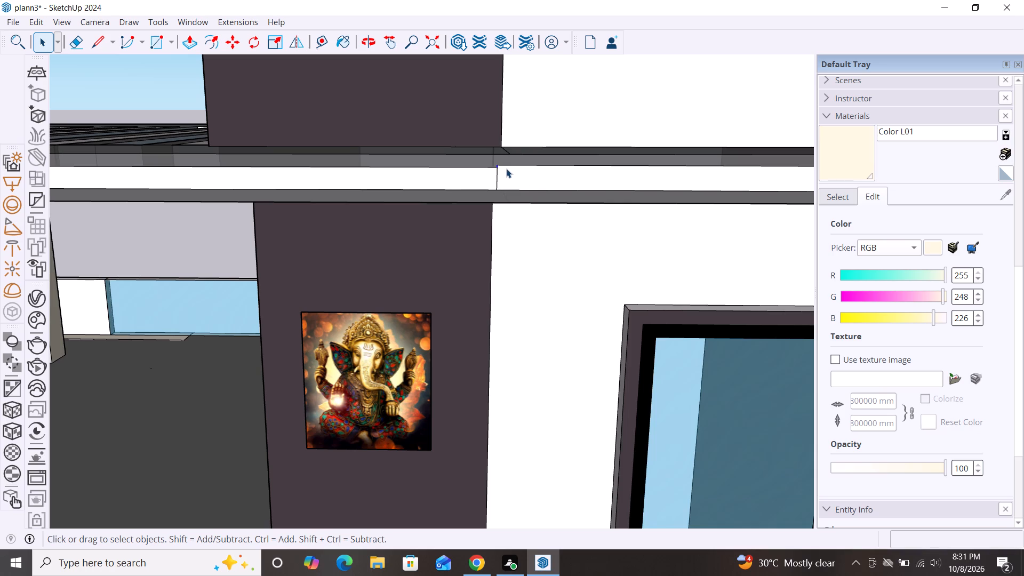
scroll(494, 162, "up", 17)
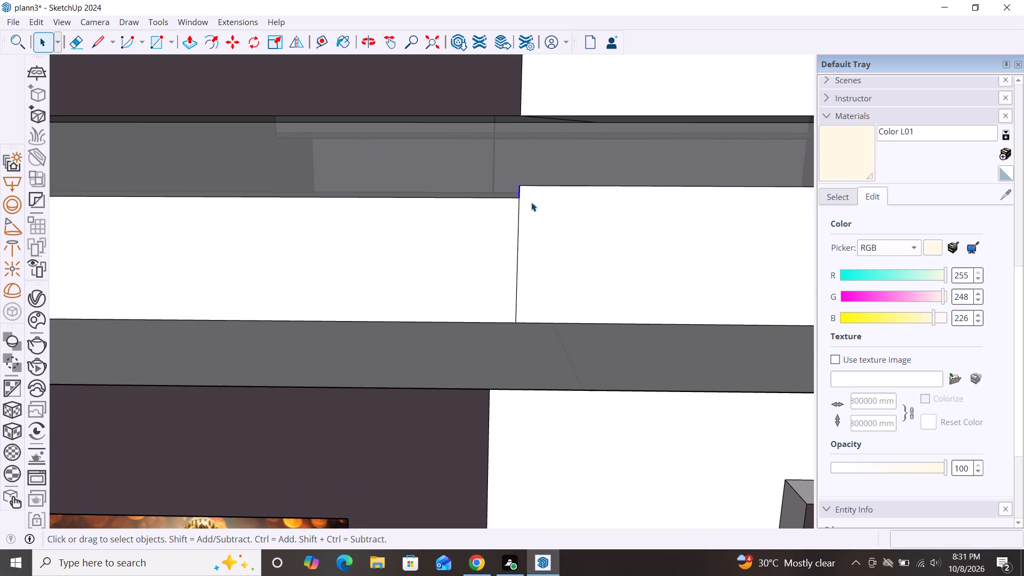
key("m")
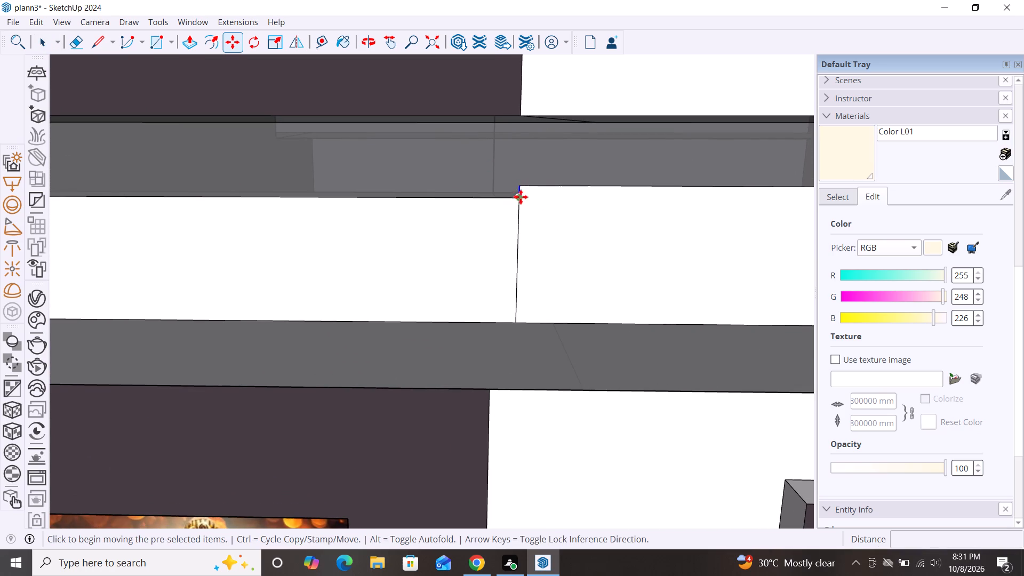
left_click(522, 188)
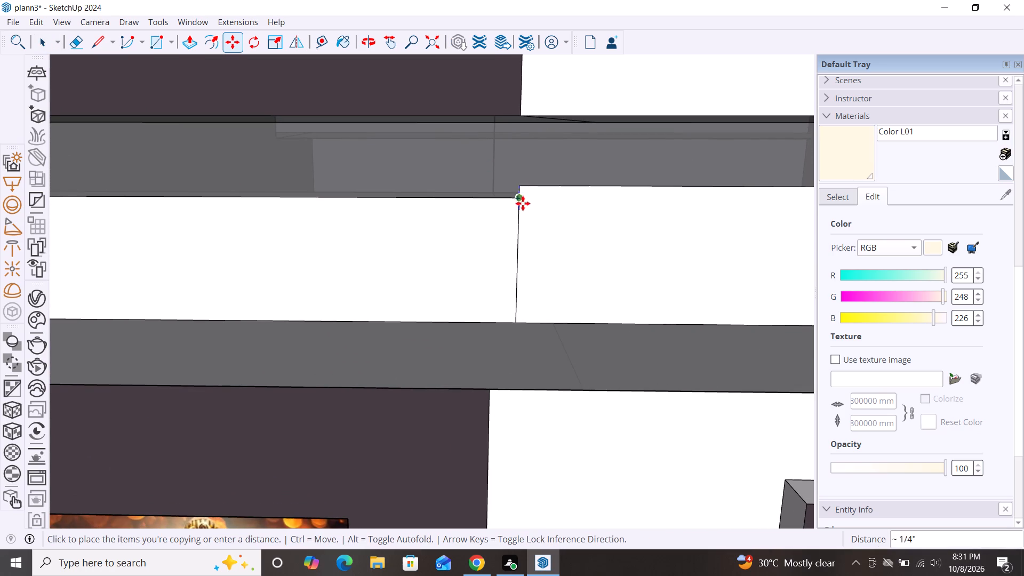
left_click(521, 191)
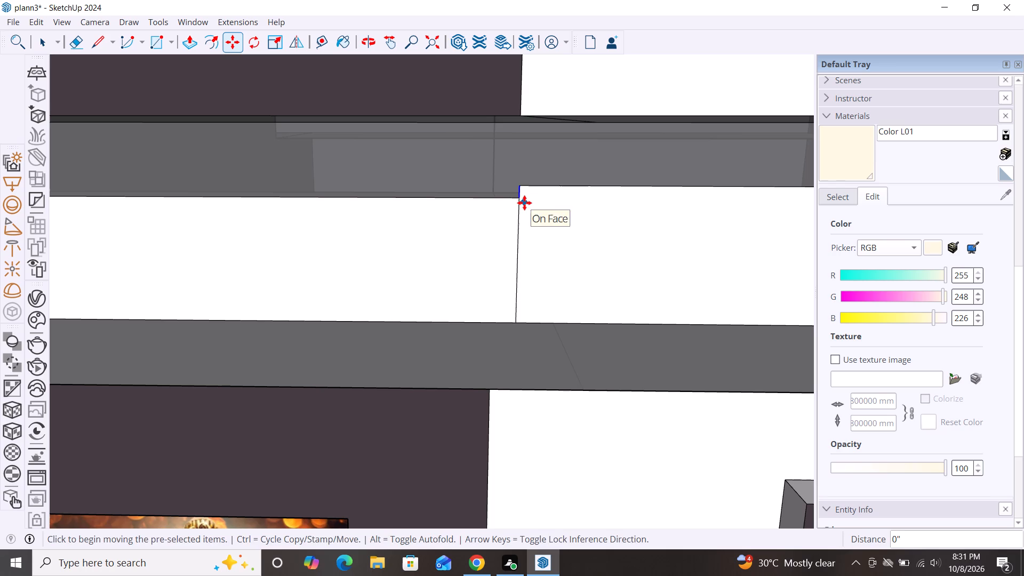
key("space")
left_click(569, 183)
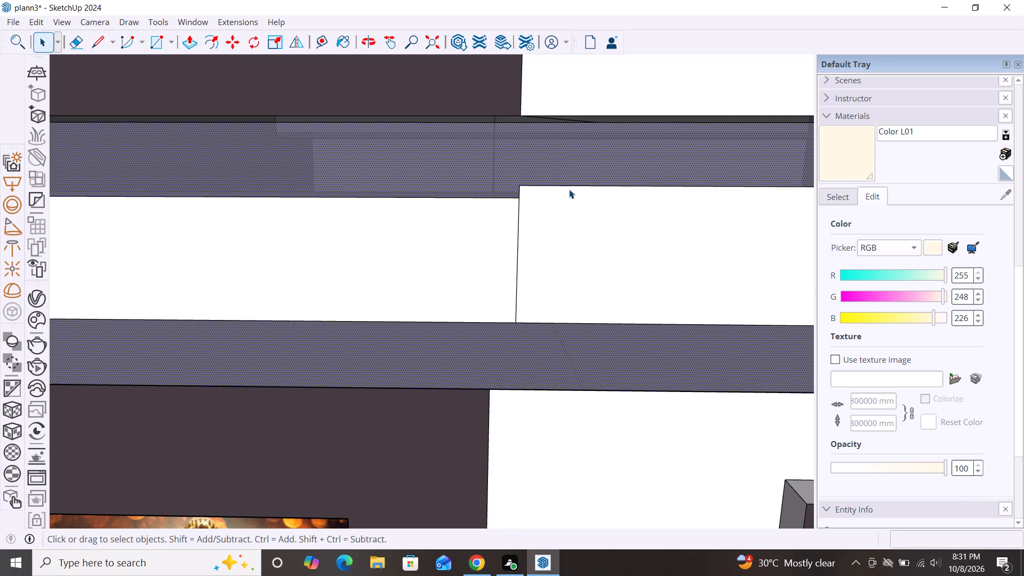
left_click(573, 187)
key("m")
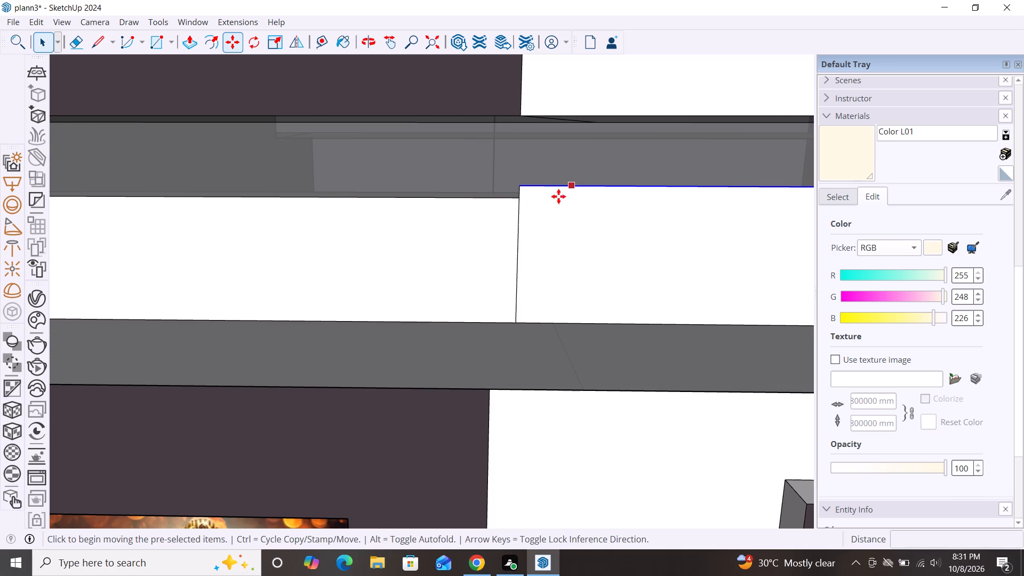
left_click(523, 187)
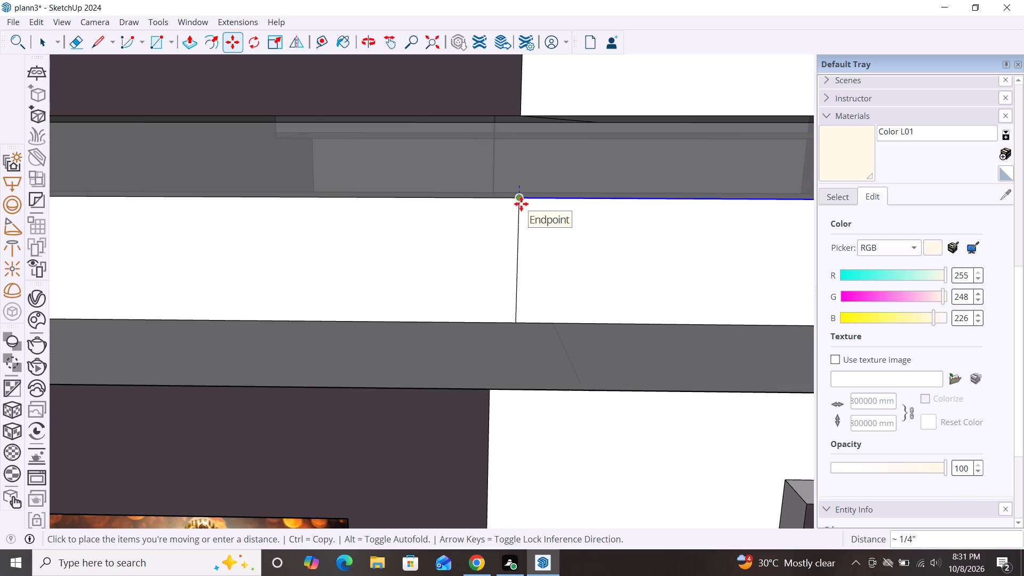
left_click(521, 204)
key("space")
Erase the vertical seam between the two joined white strips on the canopy's front band.
scroll(484, 190, "down", 11)
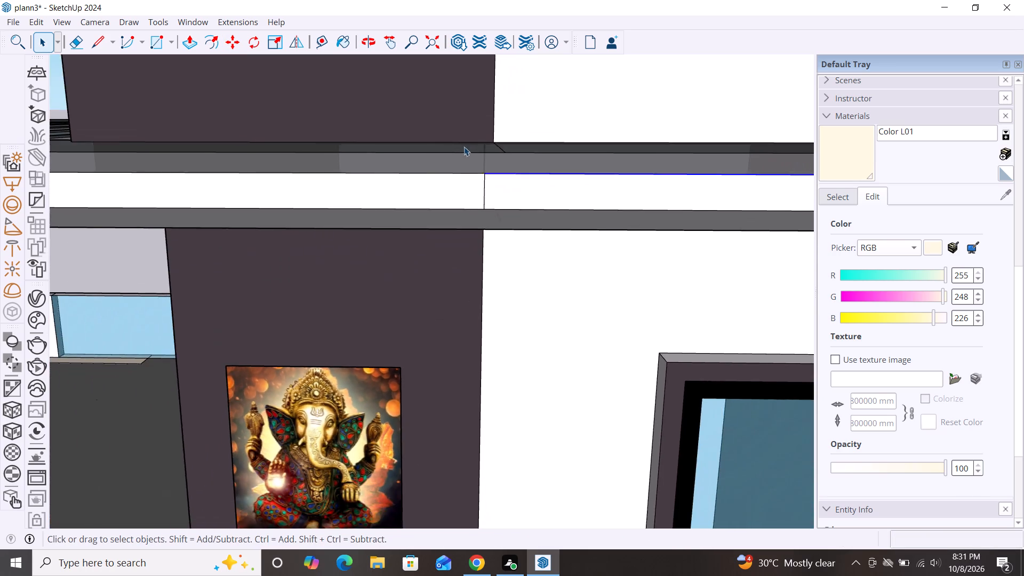
scroll(464, 147, "down", 13)
scroll(339, 137, "down", 7)
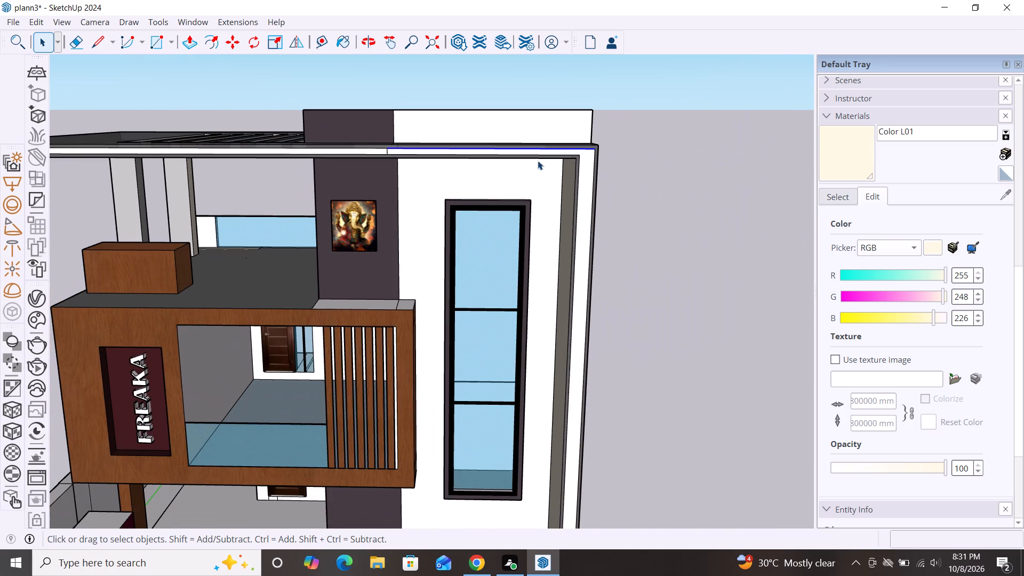
left_click(660, 170)
scroll(435, 118, "up", 2)
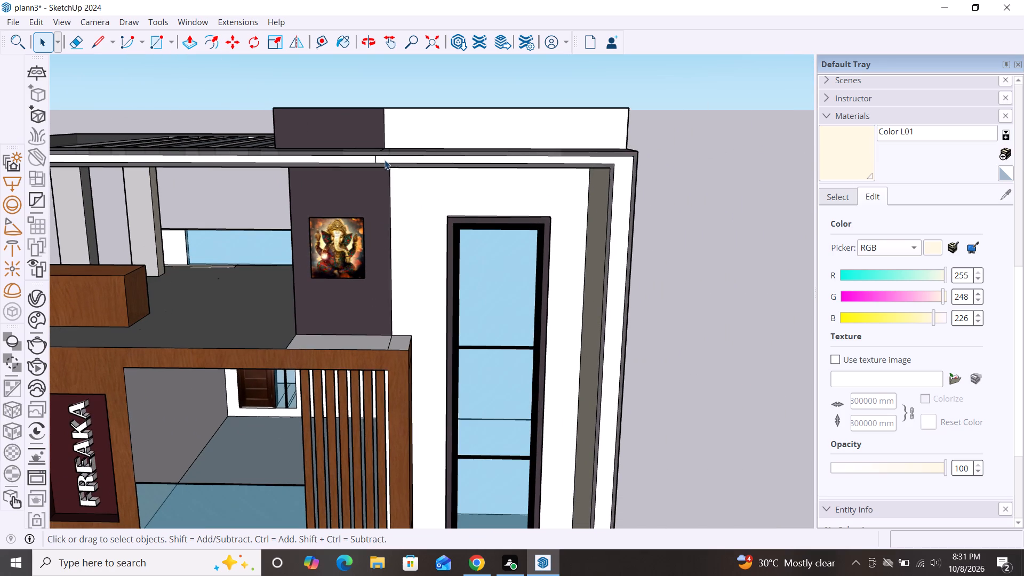
scroll(373, 157, "up", 17)
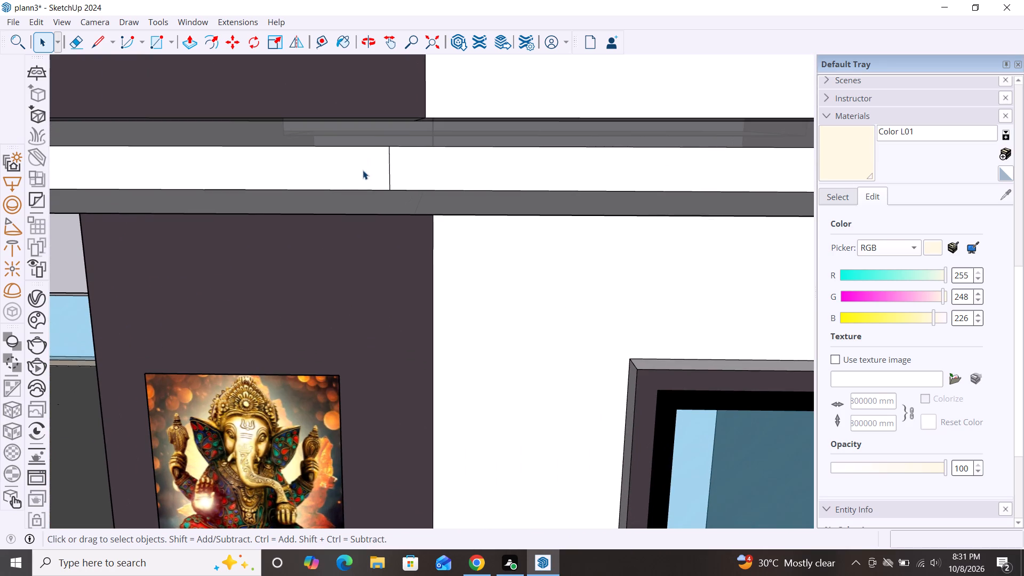
key("e")
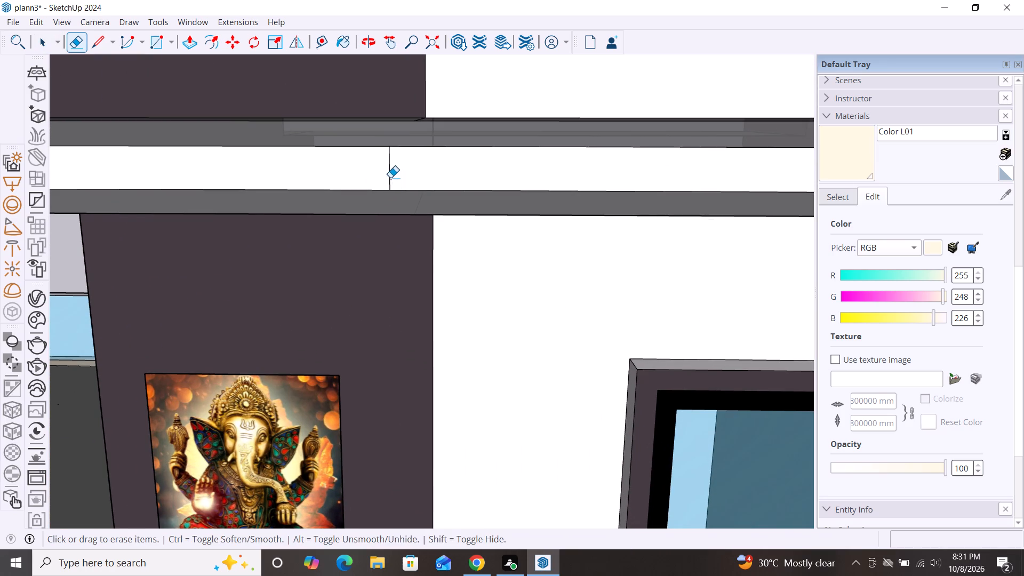
left_click(390, 178)
scroll(405, 174, "down", 5)
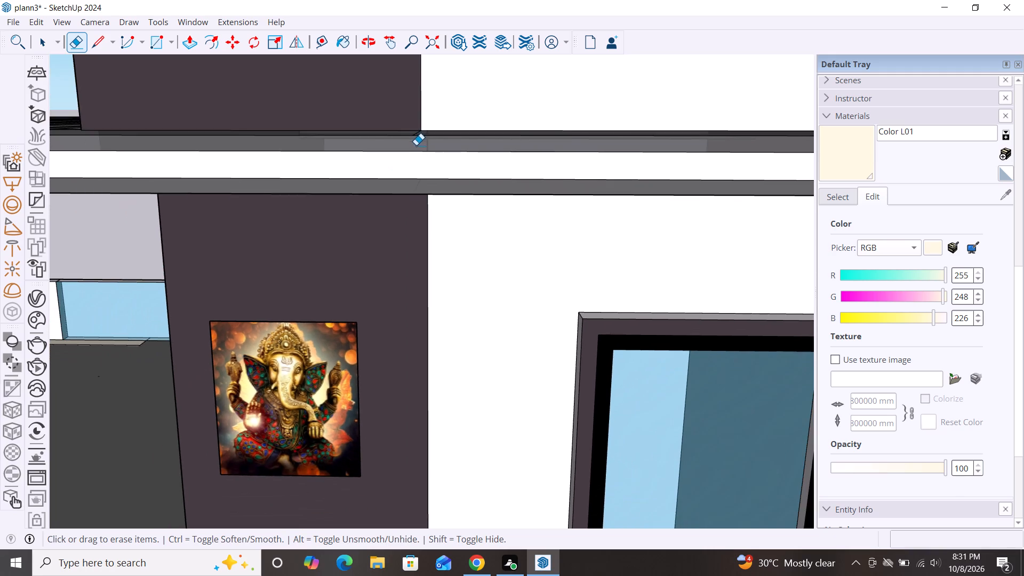
key("space")
Paint the blank upper-floor side wall, on the side of the open terrace, with Color L01.
scroll(428, 156, "down", 4)
scroll(538, 116, "down", 13)
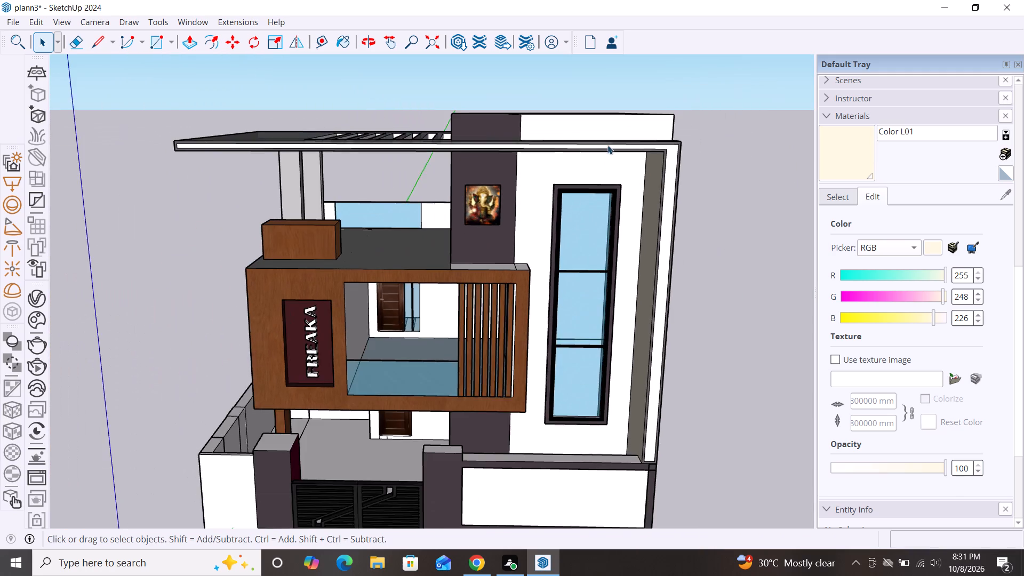
scroll(607, 145, "down", 4)
scroll(687, 162, "down", 3)
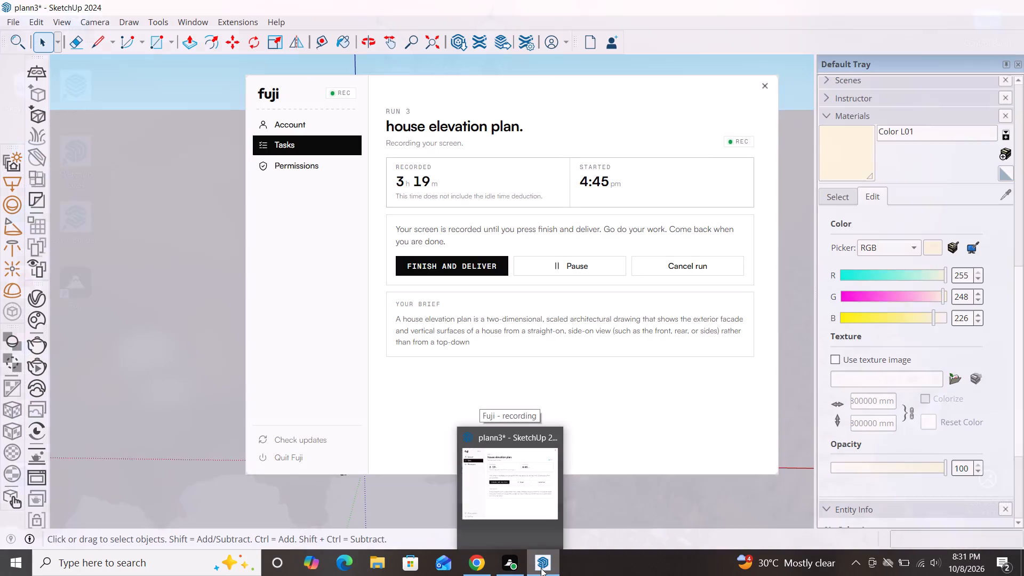
scroll(534, 227, "down", 6)
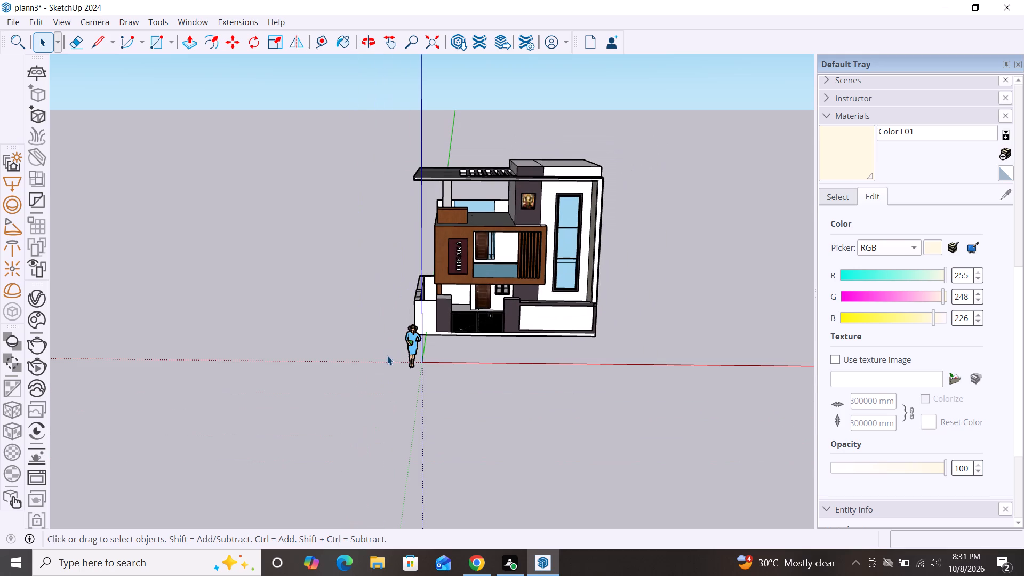
middle_click_drag(387, 357, 657, 370)
middle_click_drag(333, 381, 512, 365)
scroll(511, 332, "up", 3)
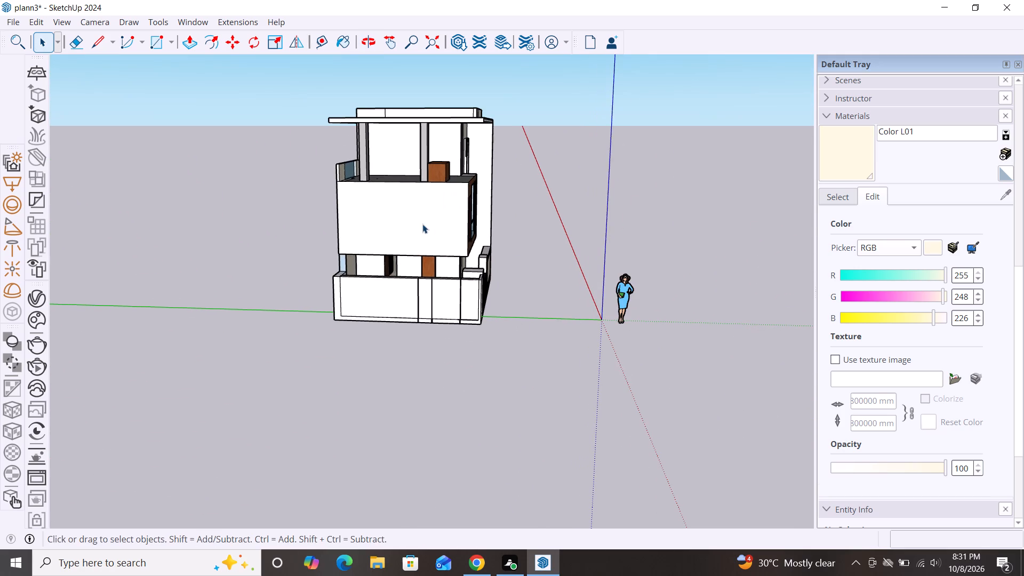
left_click(422, 224)
left_click(839, 153)
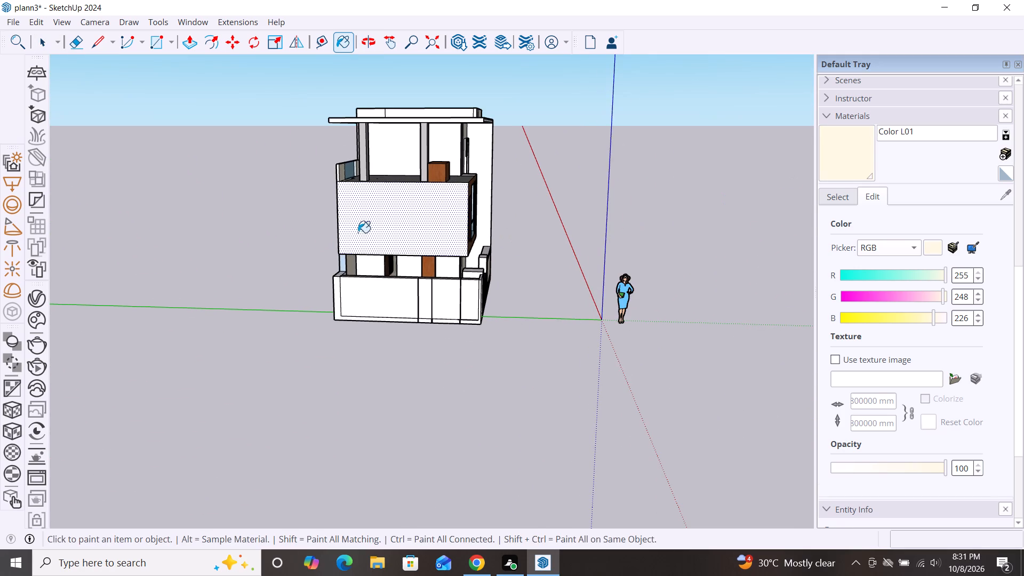
left_click(374, 229)
key("space")
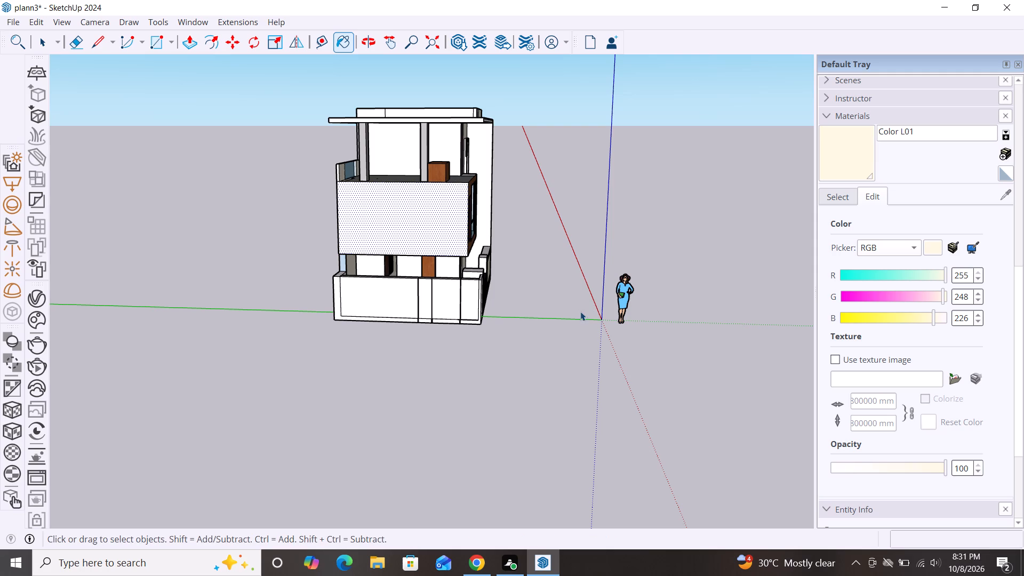
left_click(554, 318)
left_click(844, 162)
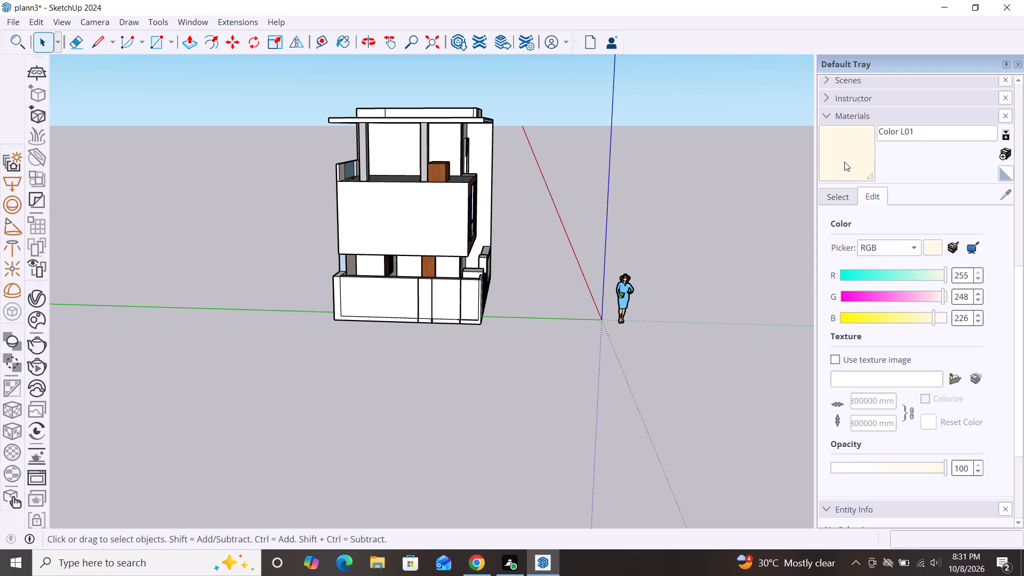
left_click(441, 211)
Paint the outer side panels of the boundary wall with Color L01.
left_click(383, 302)
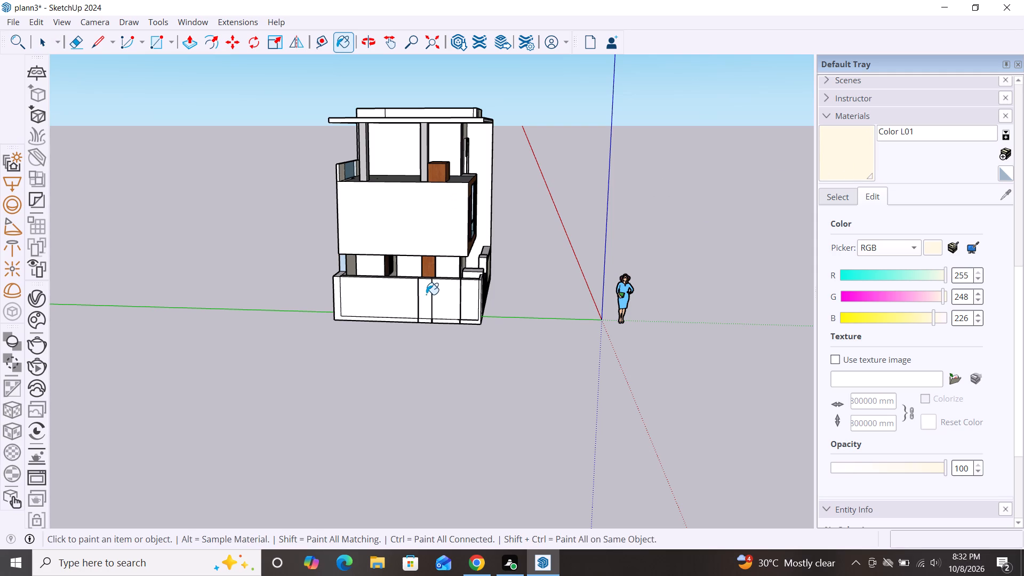
left_click(426, 294)
left_click(449, 301)
left_click(468, 301)
Paint the wall faces behind the terrace columns, under the roof canopy, with Color L01.
scroll(453, 156, "up", 10)
scroll(448, 154, "down", 5)
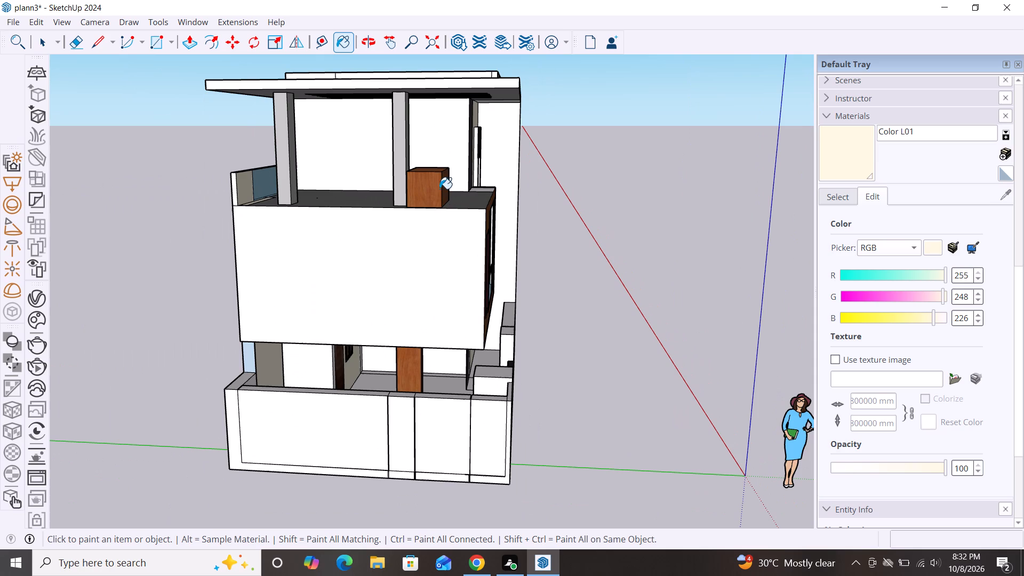
left_click(347, 156)
left_click(436, 131)
middle_click_drag(542, 337, 521, 342)
key("space")
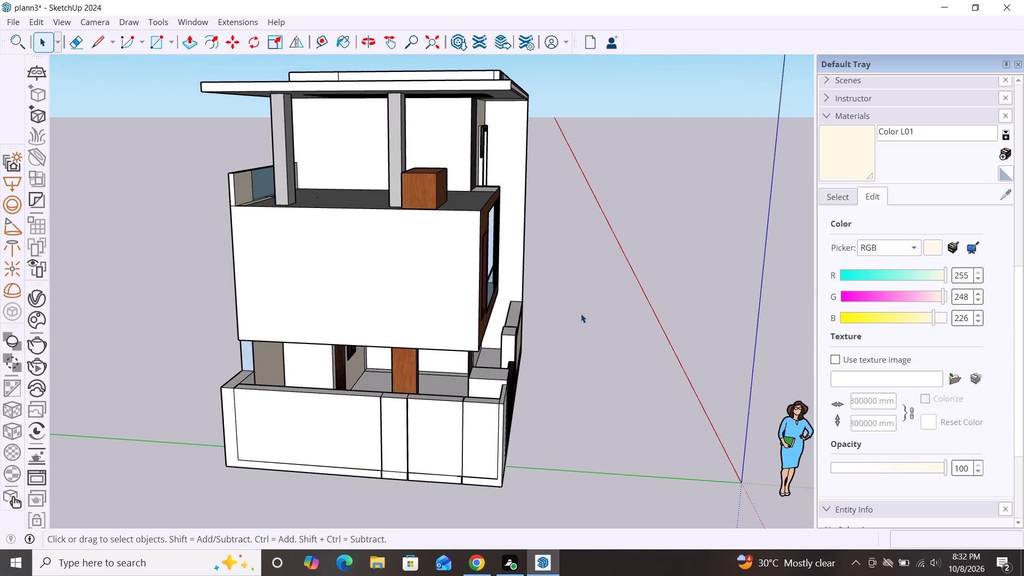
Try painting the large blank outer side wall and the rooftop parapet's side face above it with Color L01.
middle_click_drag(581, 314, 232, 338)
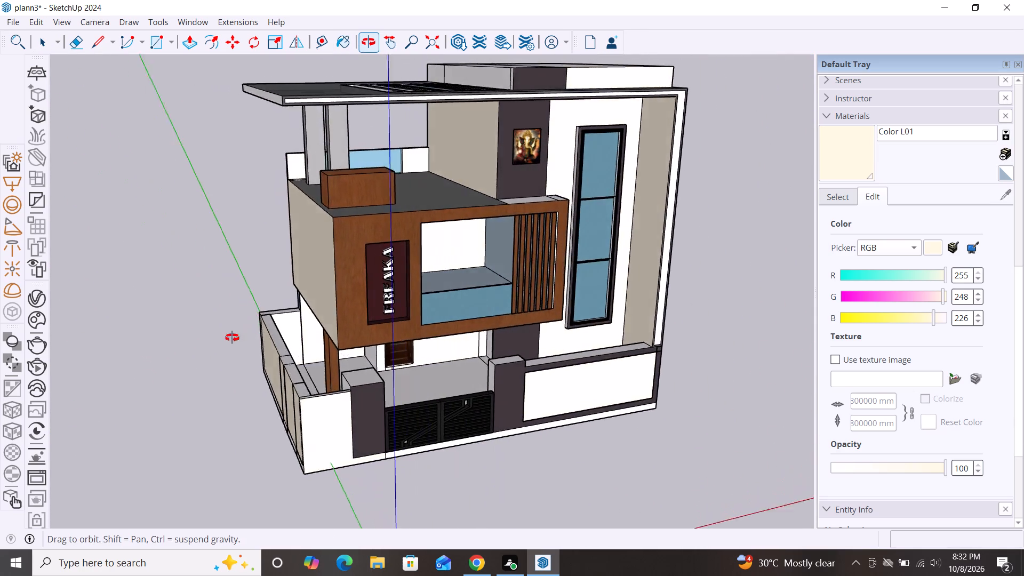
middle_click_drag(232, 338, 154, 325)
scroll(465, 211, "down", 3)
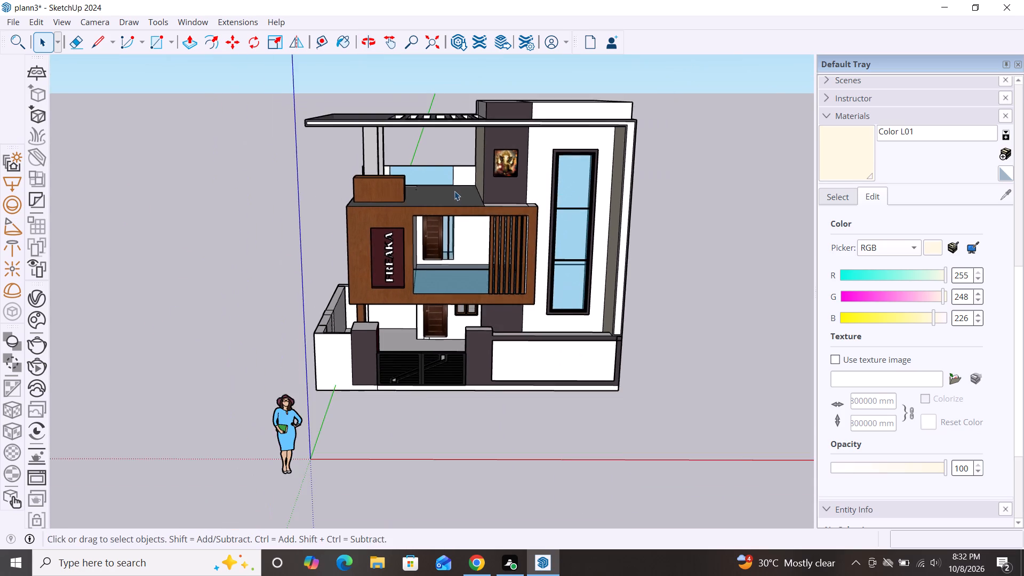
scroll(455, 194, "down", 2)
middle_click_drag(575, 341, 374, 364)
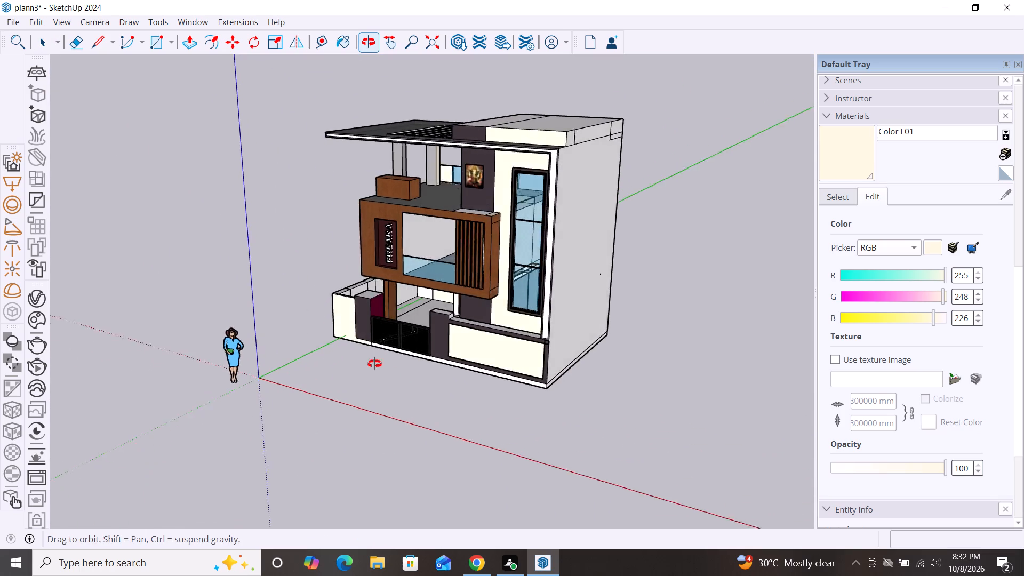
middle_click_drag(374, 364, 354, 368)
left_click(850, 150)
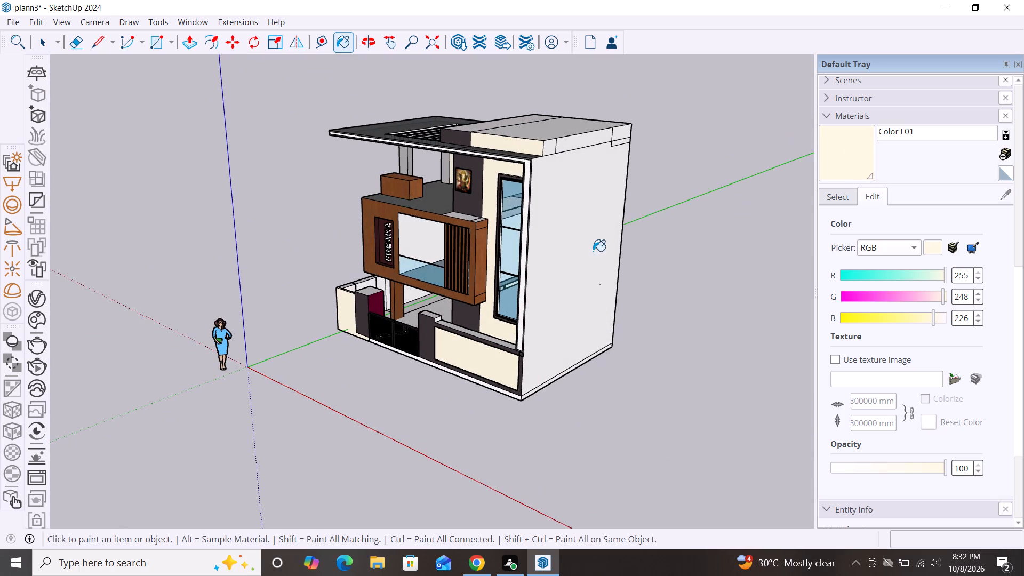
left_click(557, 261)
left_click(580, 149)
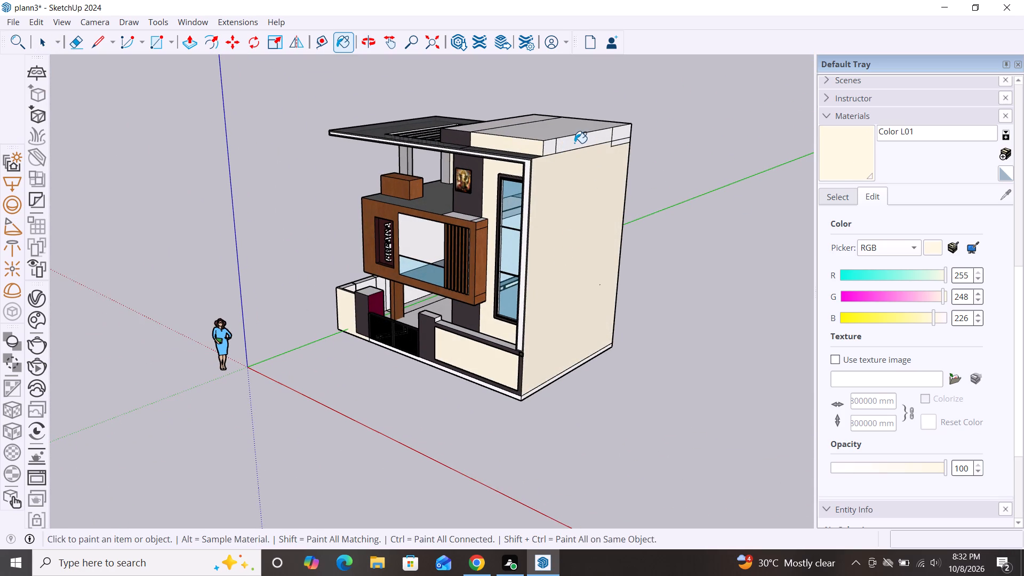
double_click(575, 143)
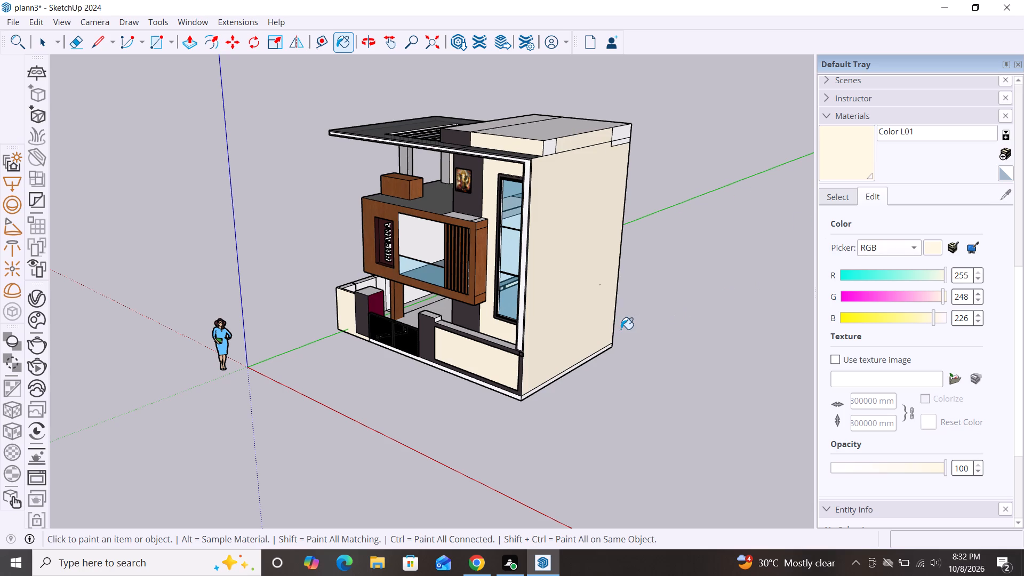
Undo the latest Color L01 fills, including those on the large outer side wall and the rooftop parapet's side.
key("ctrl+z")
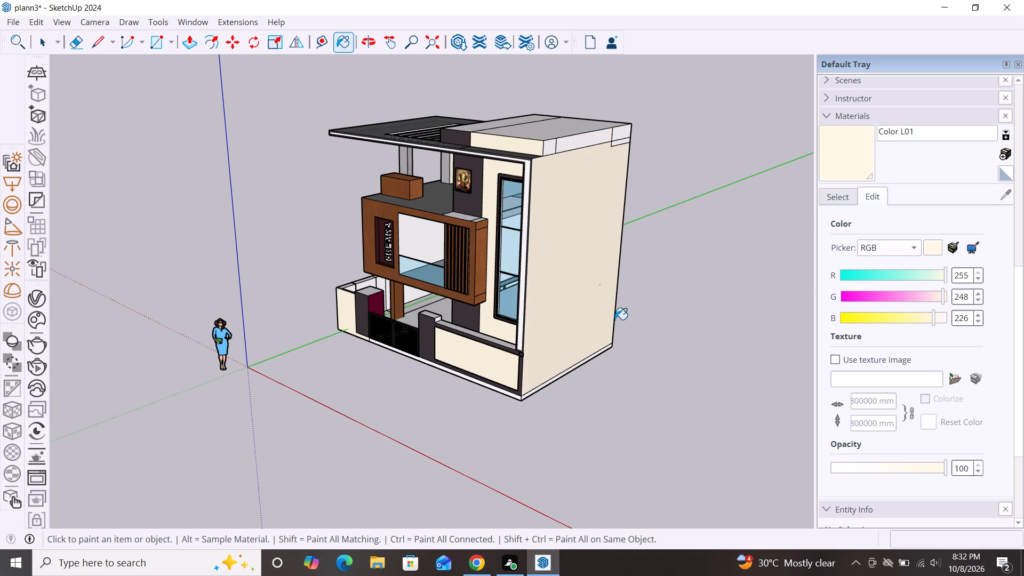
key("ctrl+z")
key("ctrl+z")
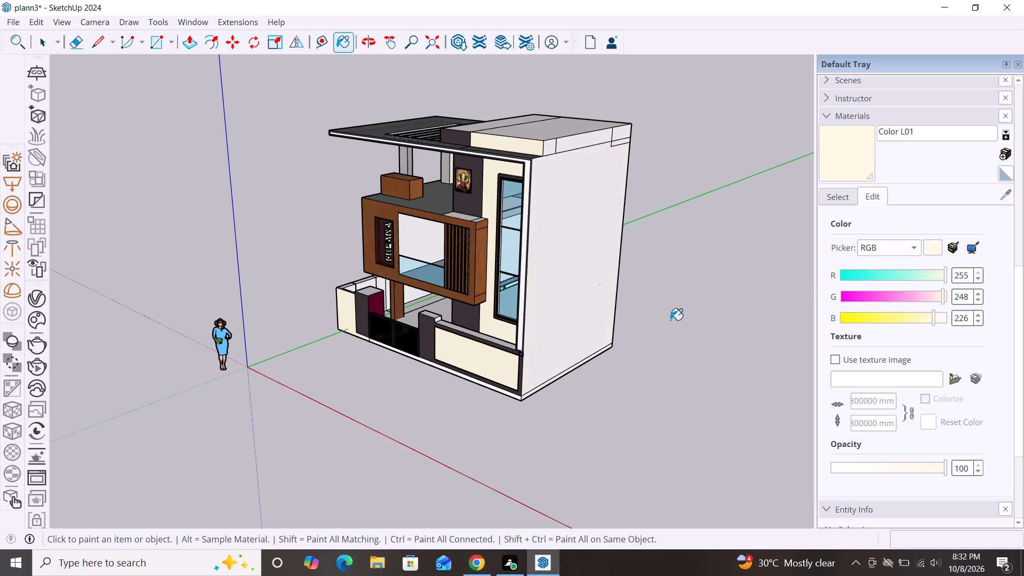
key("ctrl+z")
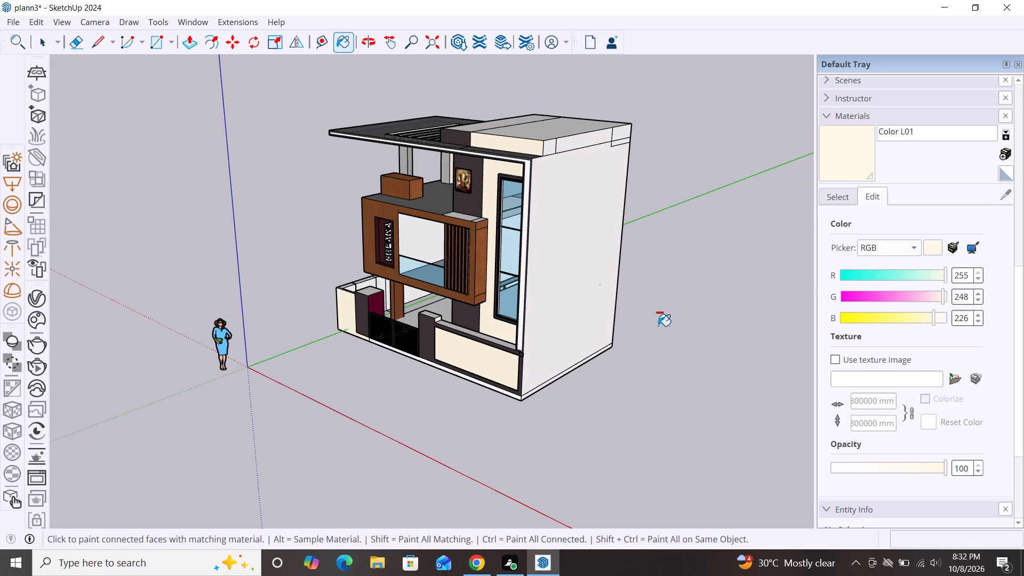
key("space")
Examine the painted house from the front and from the open-terrace side to check the wall colours.
scroll(599, 353, "down", 2)
middle_click_drag(493, 424, 707, 382)
scroll(480, 316, "up", 6)
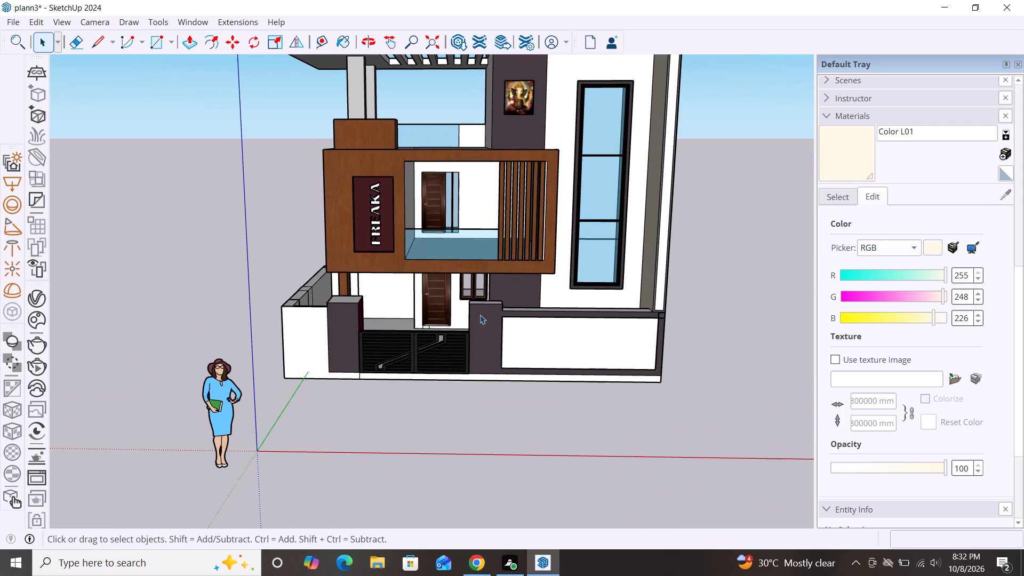
scroll(457, 298, "down", 2)
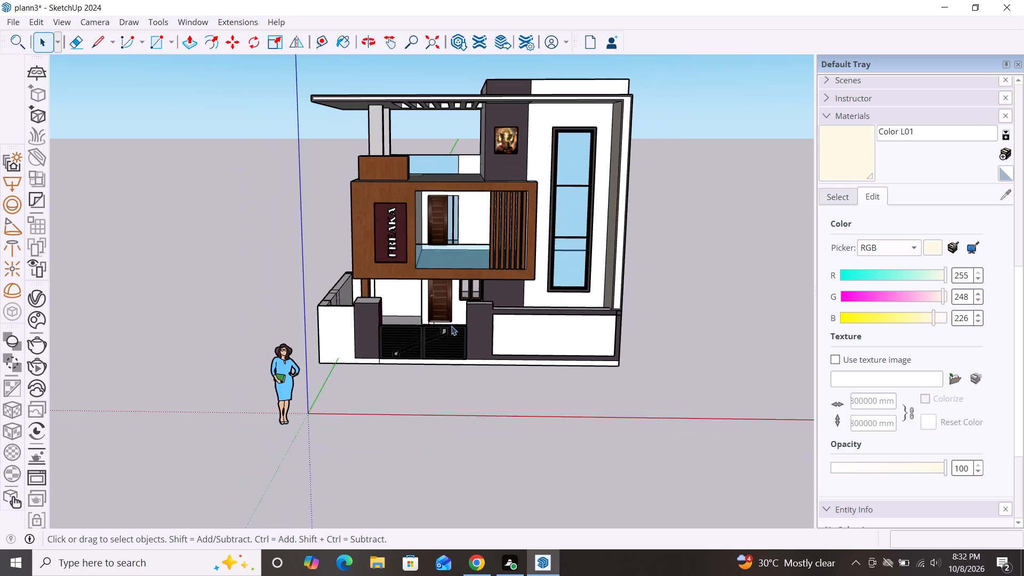
scroll(451, 321, "down", 3)
double_click(614, 266)
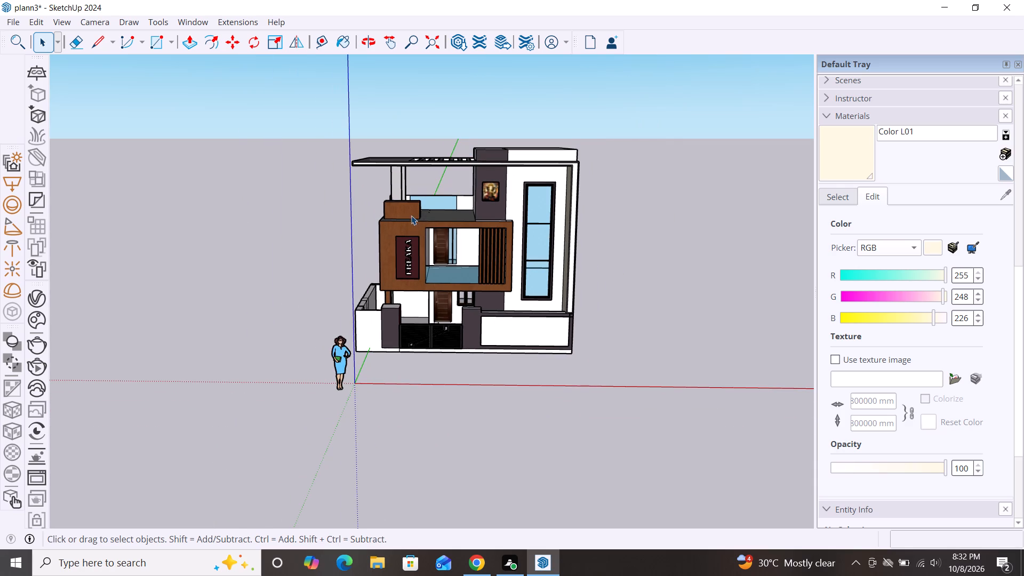
scroll(408, 212, "up", 4)
middle_click_drag(361, 250, 596, 254)
scroll(595, 254, "down", 1)
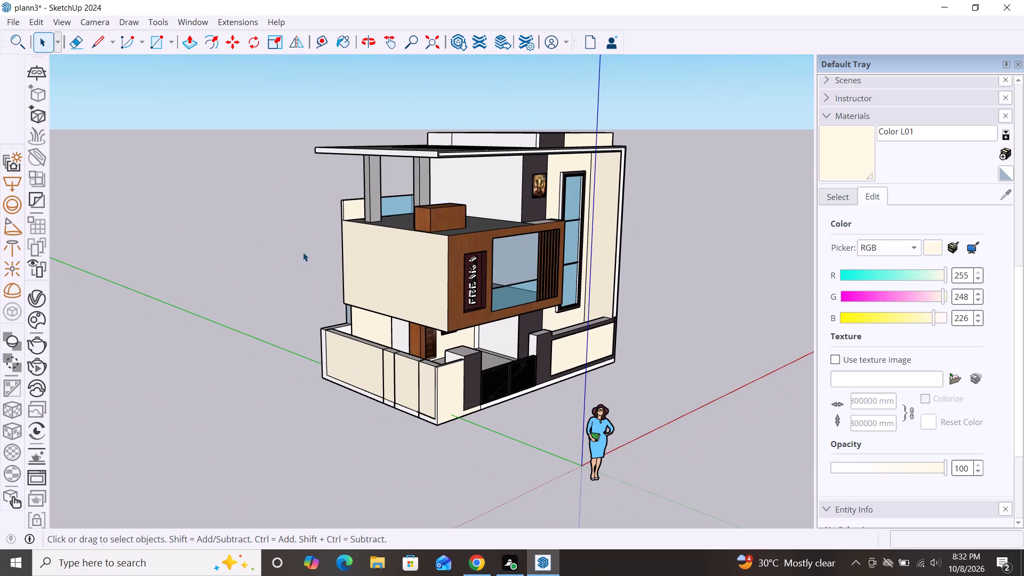
middle_click_drag(296, 254, 453, 295)
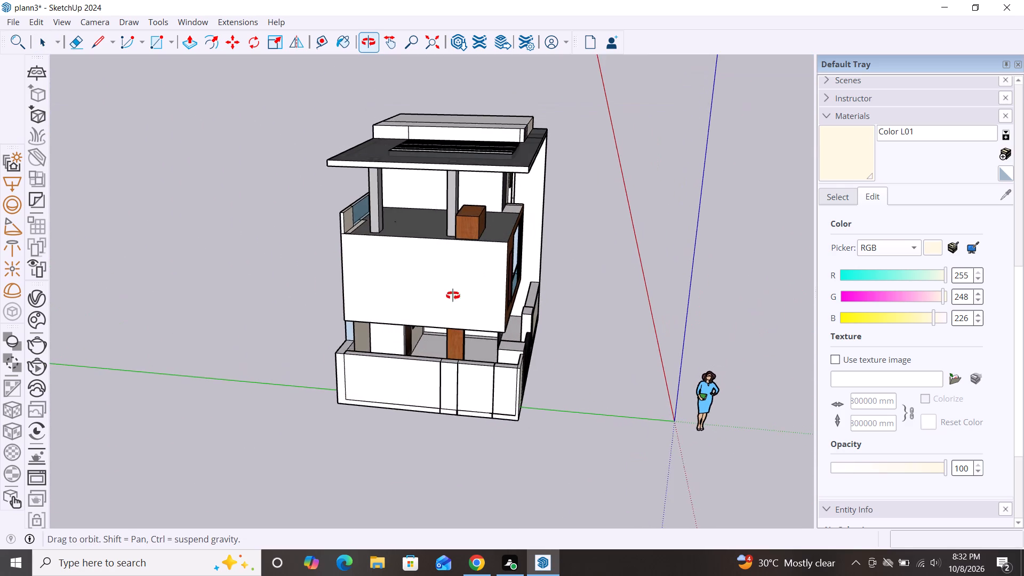
middle_click_drag(453, 295, 304, 276)
scroll(494, 229, "down", 2)
middle_click_drag(546, 340, 379, 338)
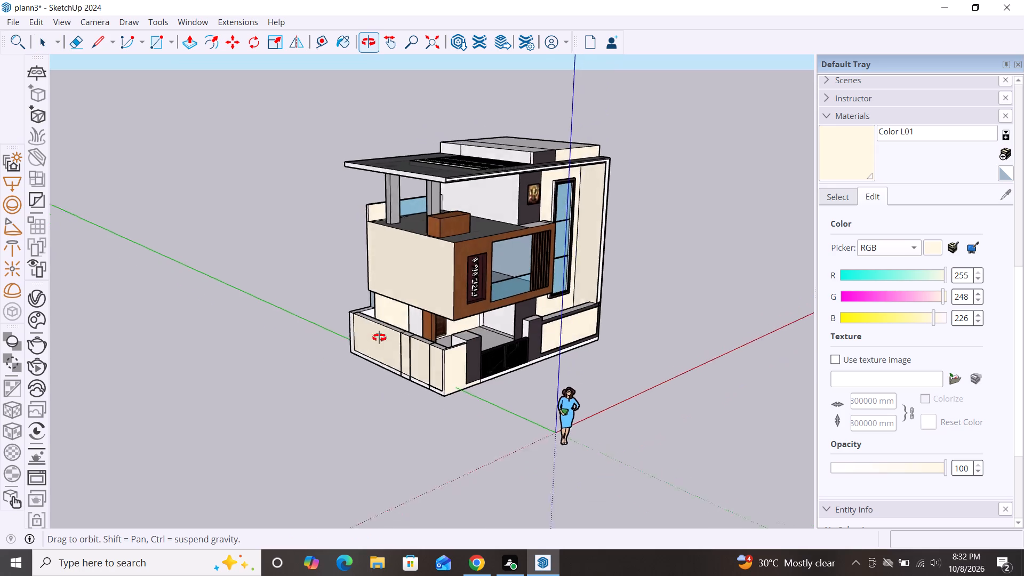
middle_click_drag(379, 338, 289, 313)
Paint the inner side face of the tall vertical frame beside the long window with white Color M00.
scroll(595, 310, "up", 4)
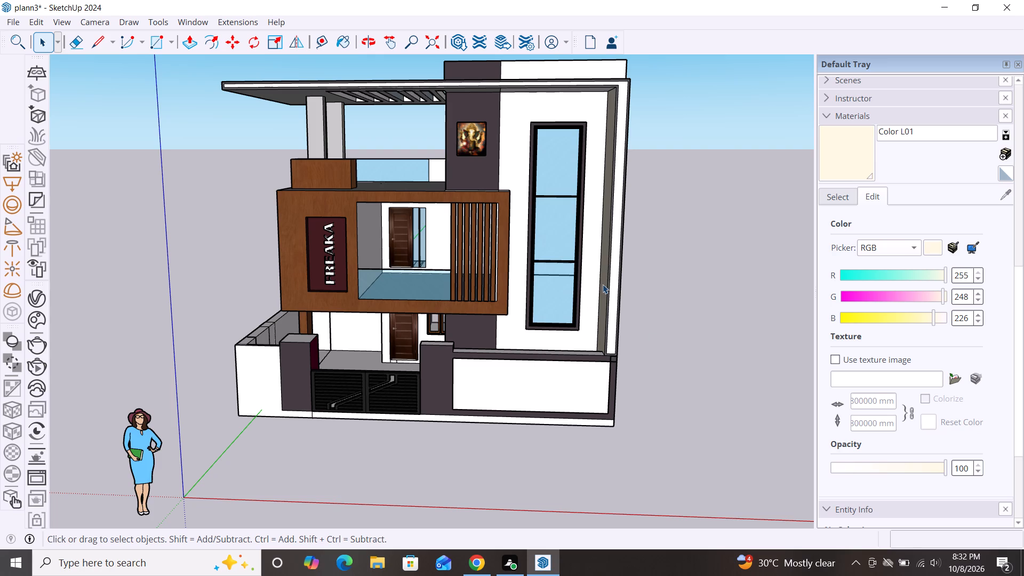
scroll(603, 284, "up", 9)
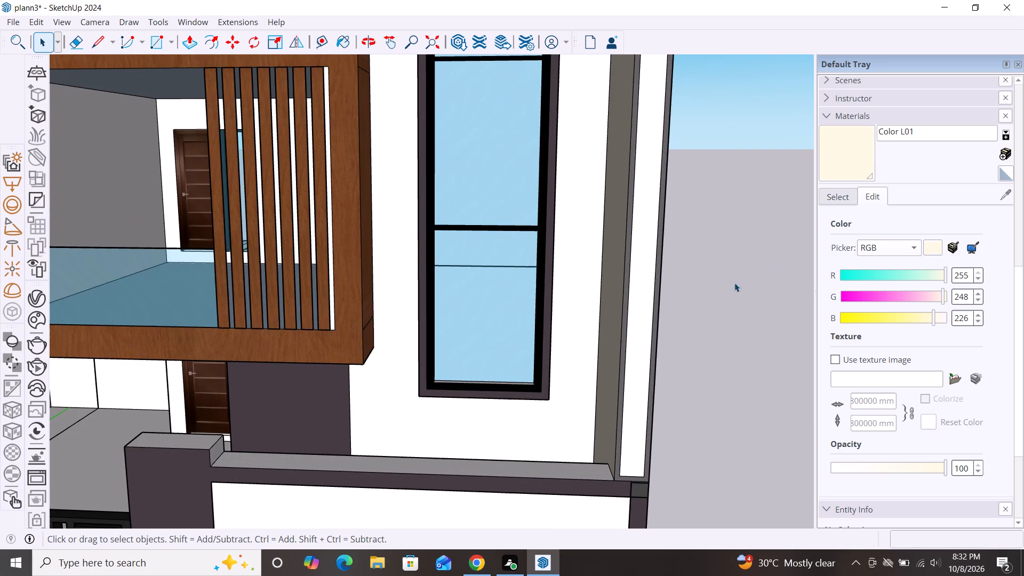
left_click(842, 202)
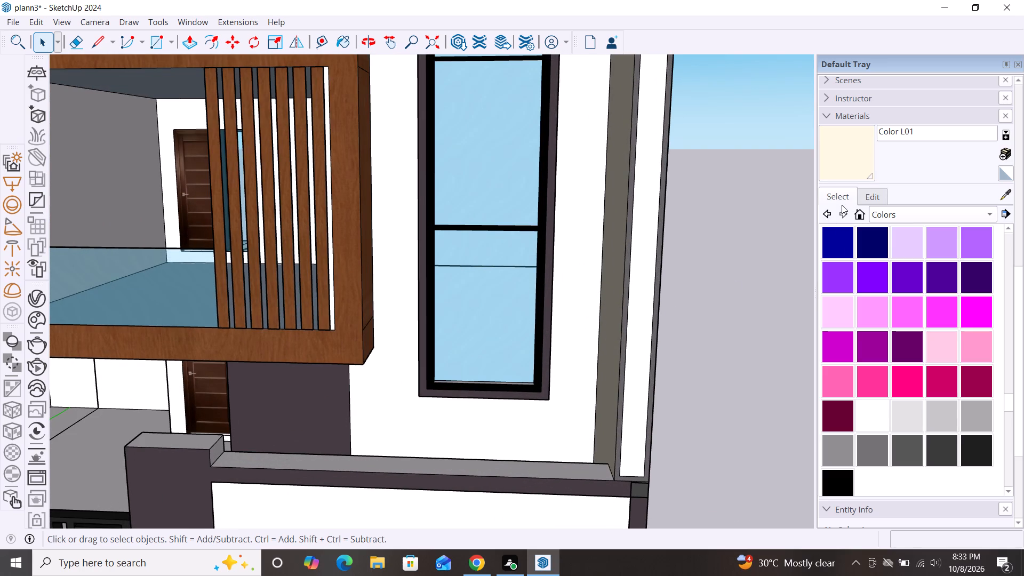
left_click(864, 431)
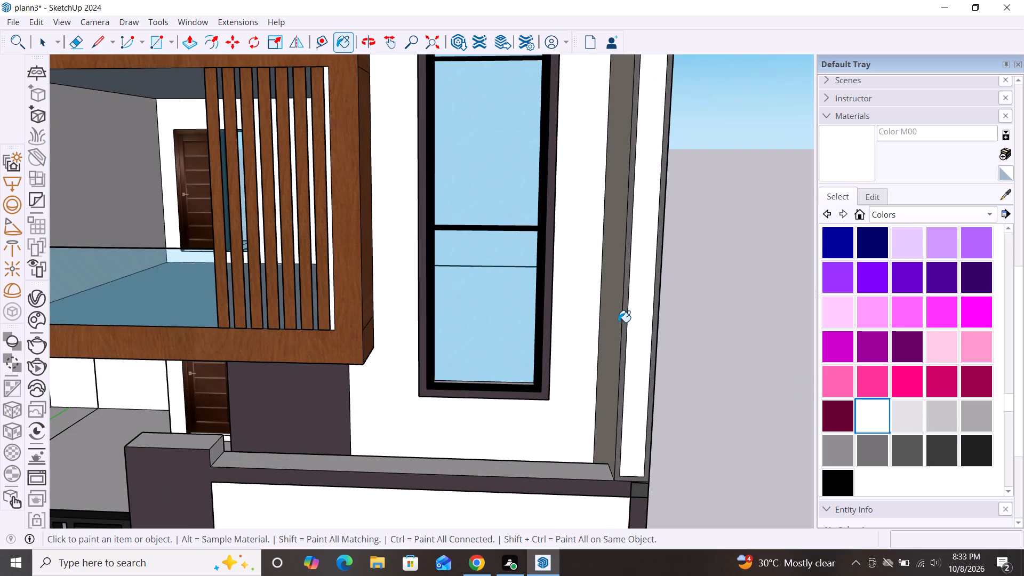
left_click(618, 322)
left_click(879, 410)
left_click(603, 390)
left_click(605, 395)
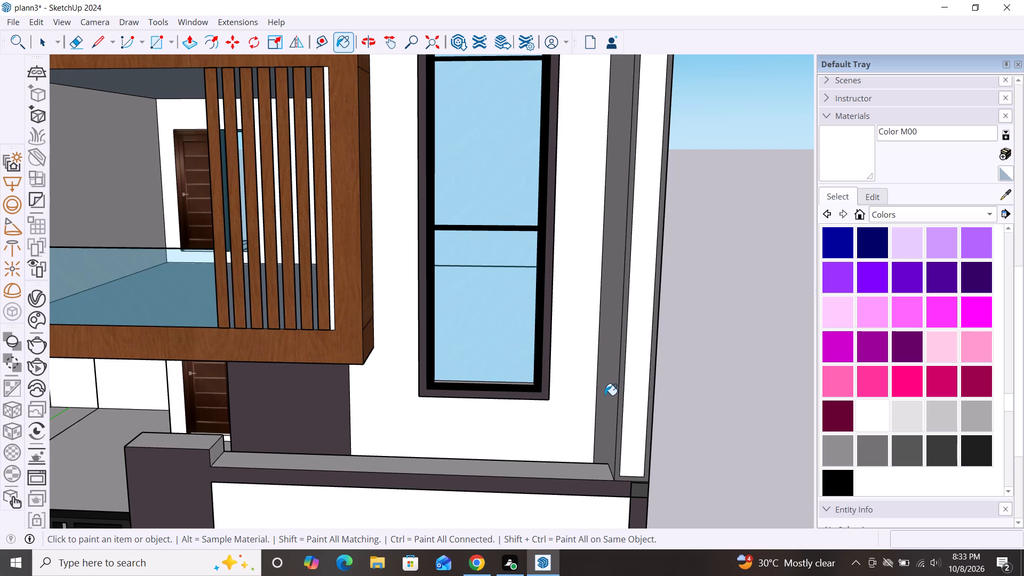
double_click(861, 419)
left_click(607, 391)
Review the whole front elevation from several angles and distances to check the finished colours.
scroll(738, 334, "down", 14)
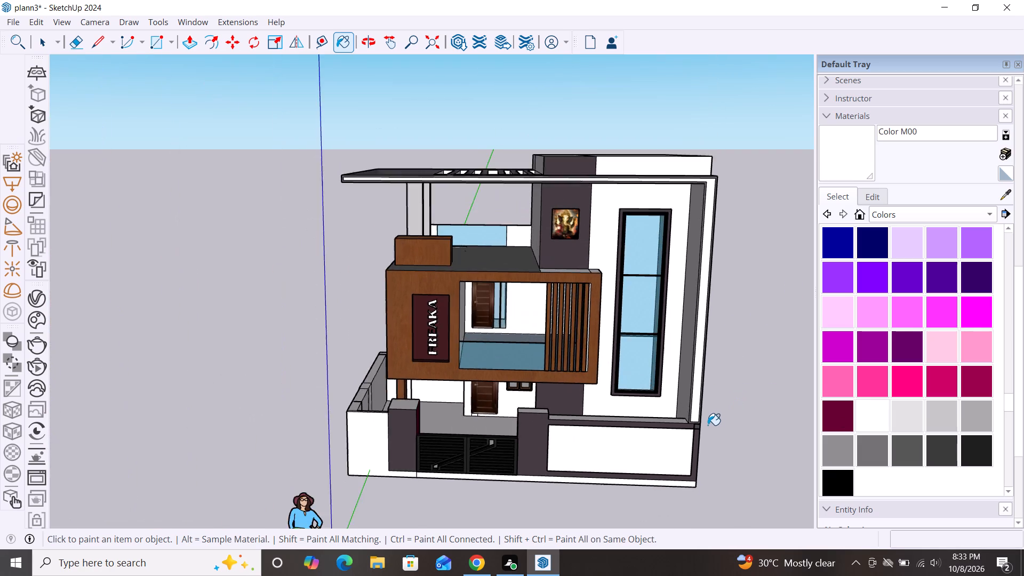
scroll(708, 425, "down", 3)
middle_click_drag(662, 250, 594, 183)
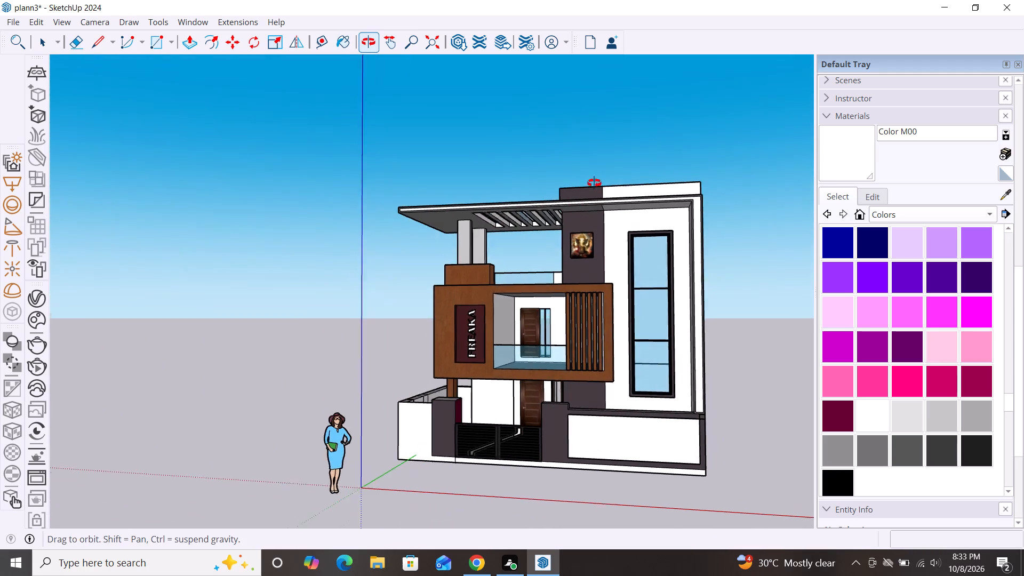
middle_click_drag(594, 183, 584, 186)
scroll(730, 351, "down", 2)
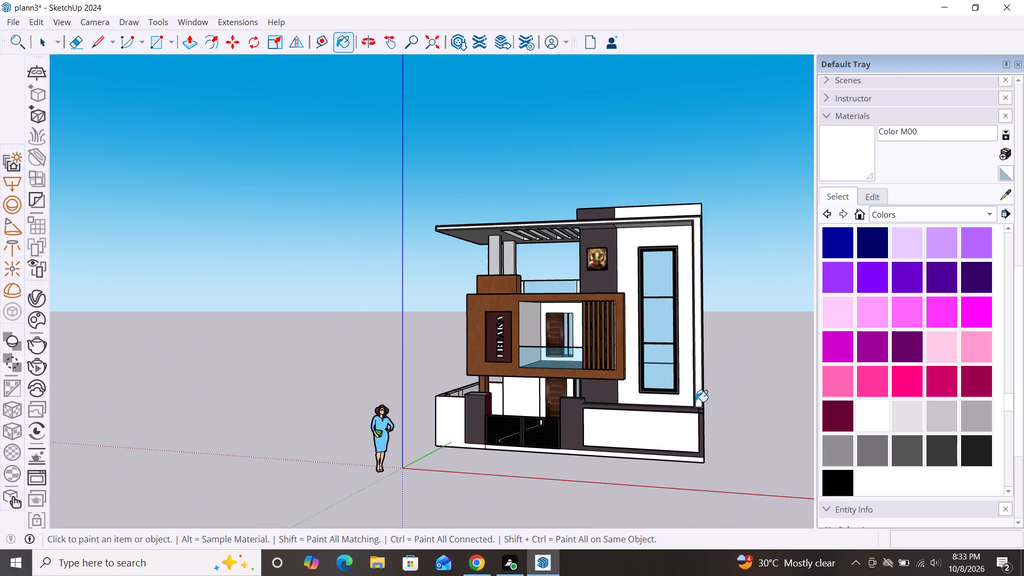
key("space")
scroll(524, 316, "down", 3)
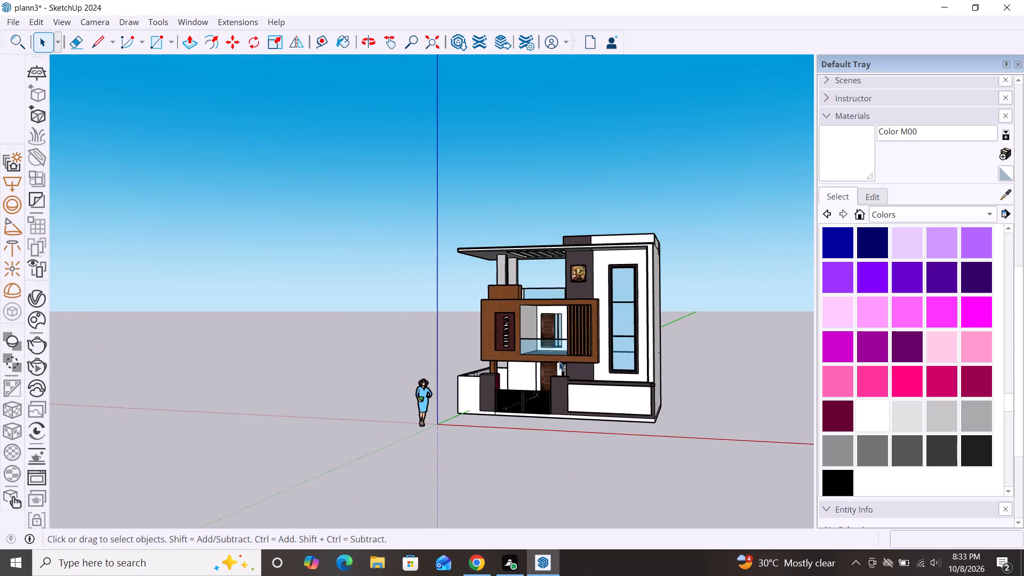
middle_click_drag(559, 362, 640, 368)
scroll(675, 350, "up", 4)
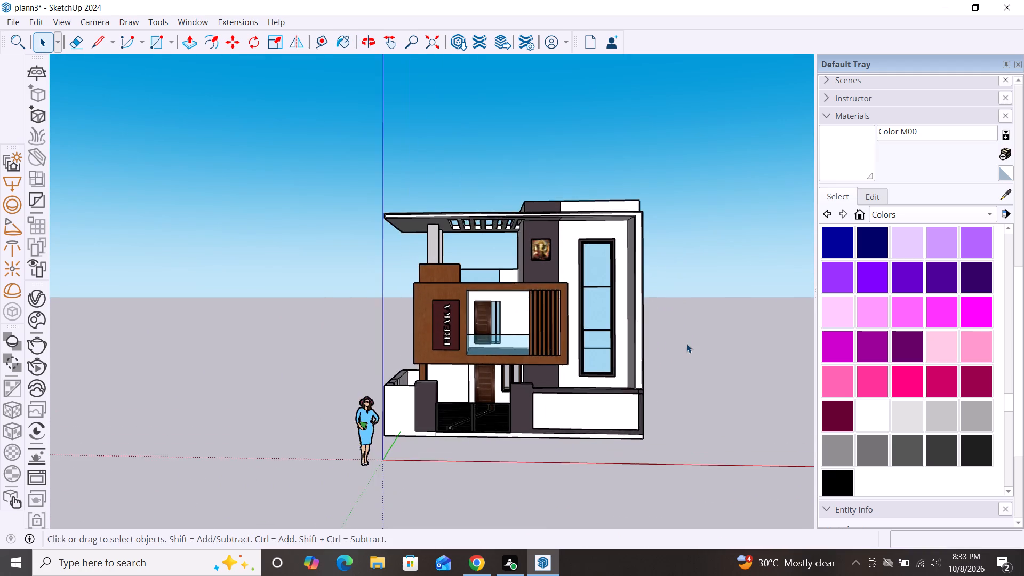
scroll(681, 315, "up", 3)
scroll(681, 274, "down", 3)
middle_click_drag(641, 364, 584, 380)
scroll(585, 316, "up", 5)
scroll(584, 312, "down", 2)
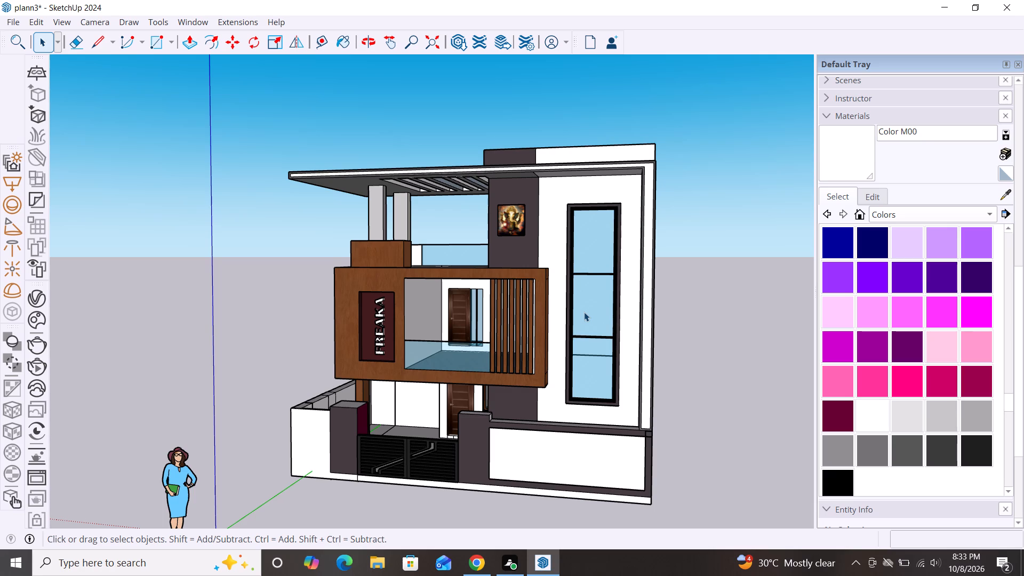
scroll(414, 283, "down", 7)
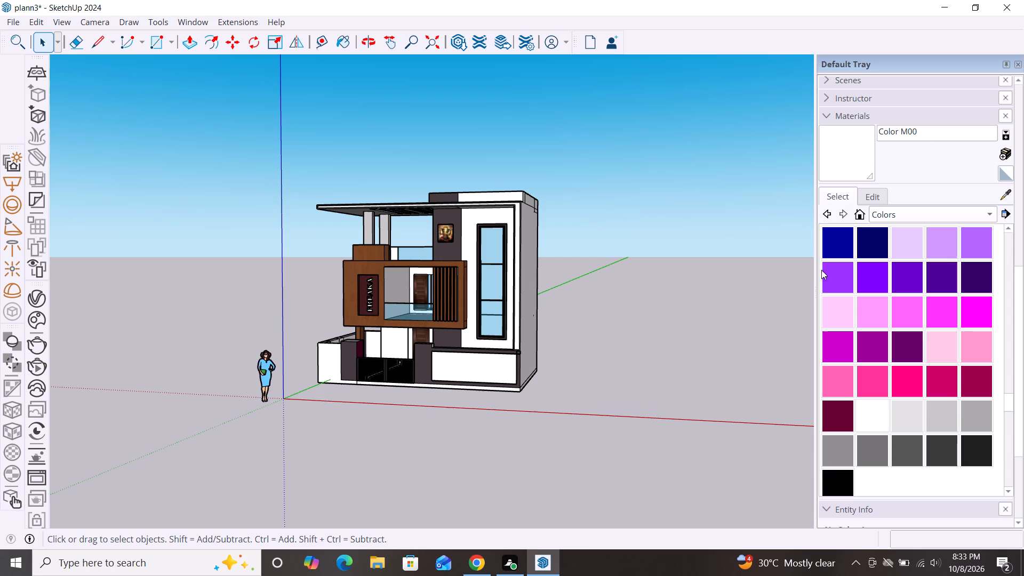
double_click(693, 289)
middle_click_drag(501, 317, 557, 337)
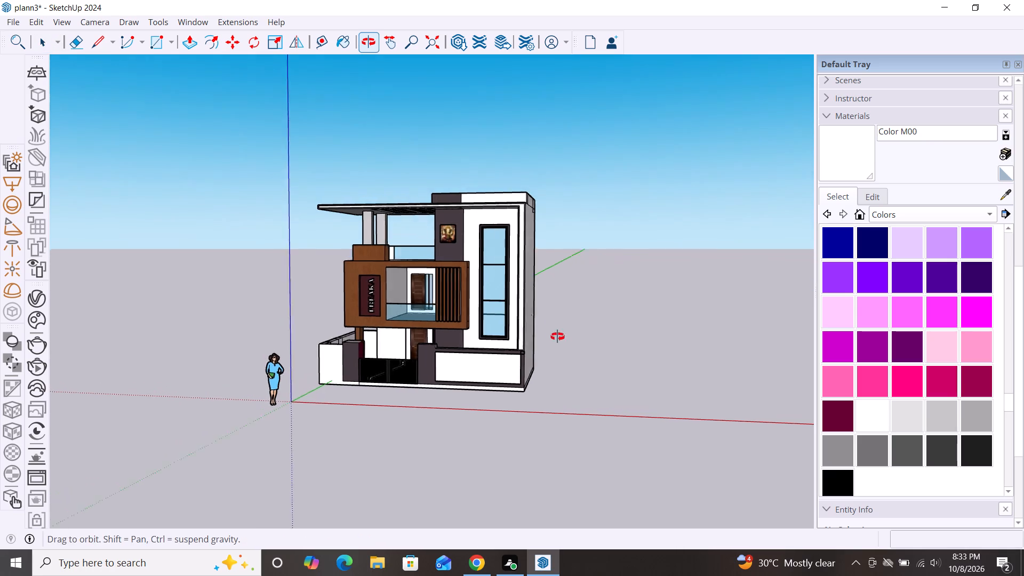
middle_click_drag(557, 337, 562, 345)
scroll(432, 281, "up", 8)
scroll(430, 274, "down", 3)
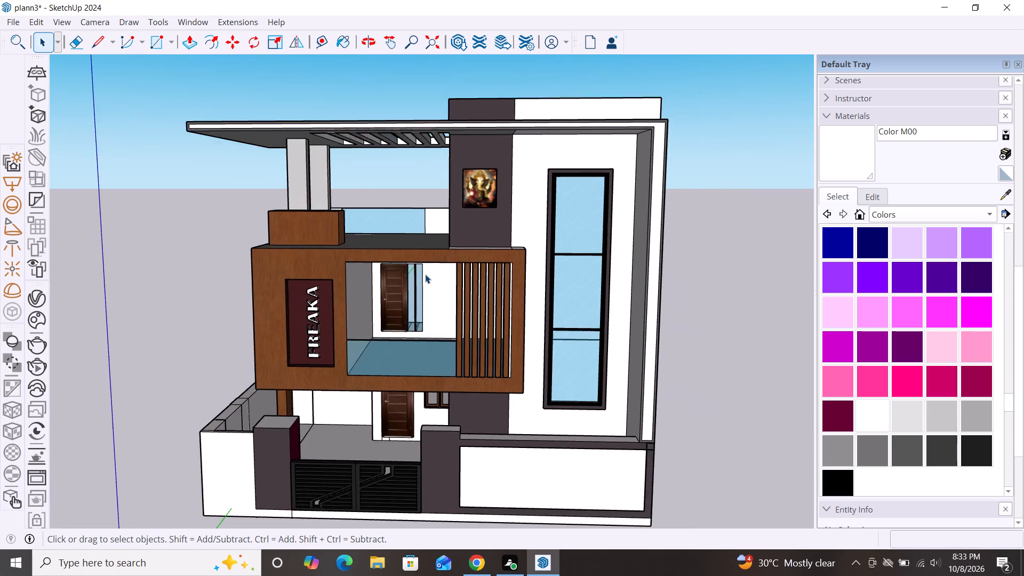
scroll(425, 274, "down", 2)
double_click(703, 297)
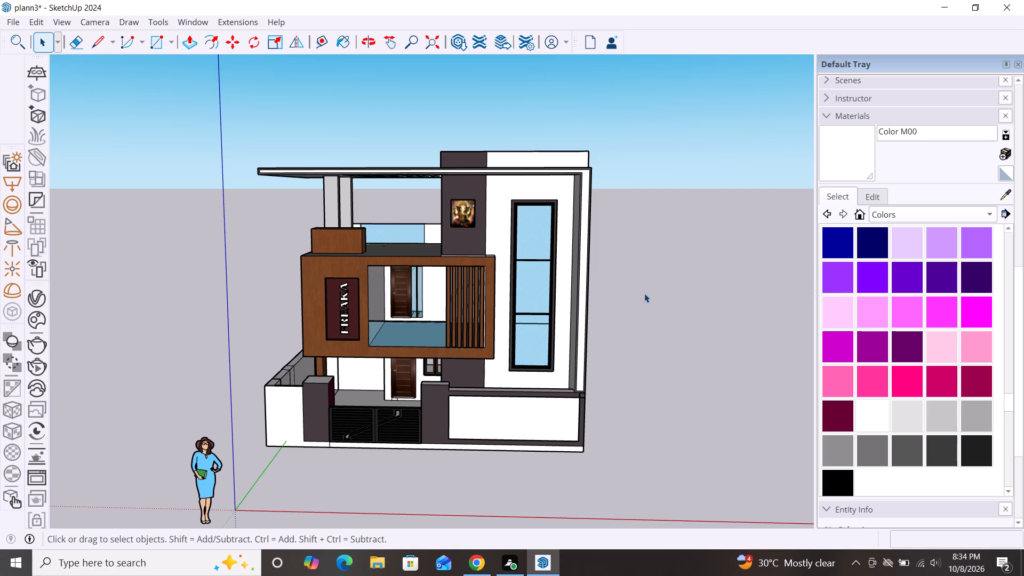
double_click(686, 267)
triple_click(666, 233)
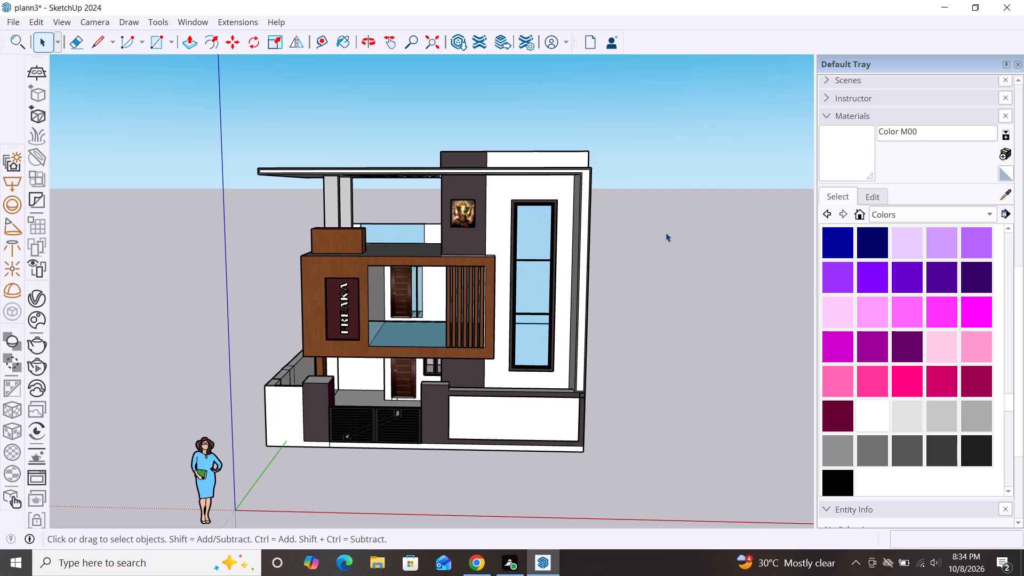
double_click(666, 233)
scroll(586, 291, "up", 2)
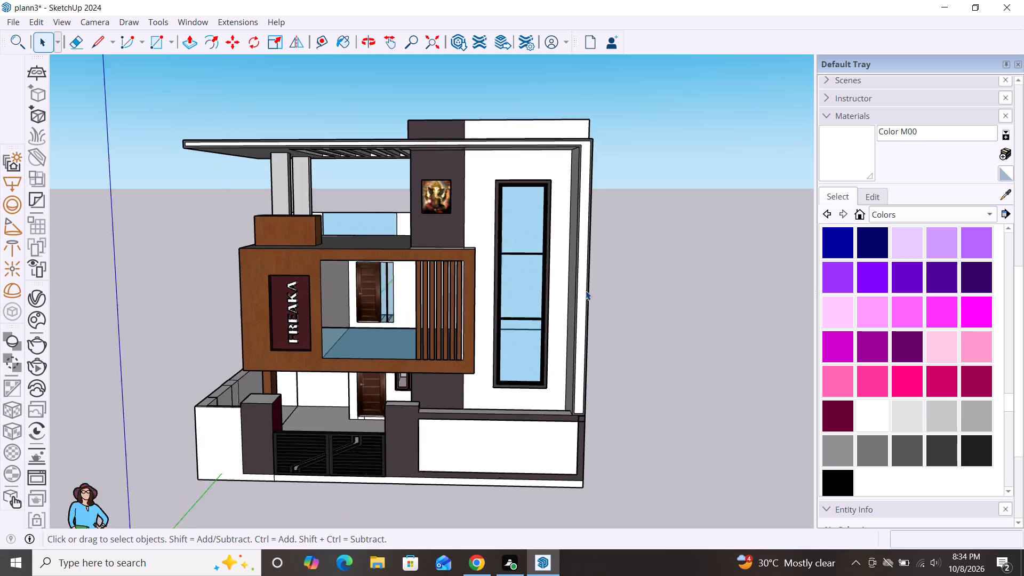
Examine the front elevation up close and from a distance to check the finished colours.
scroll(586, 291, "up", 2)
double_click(634, 259)
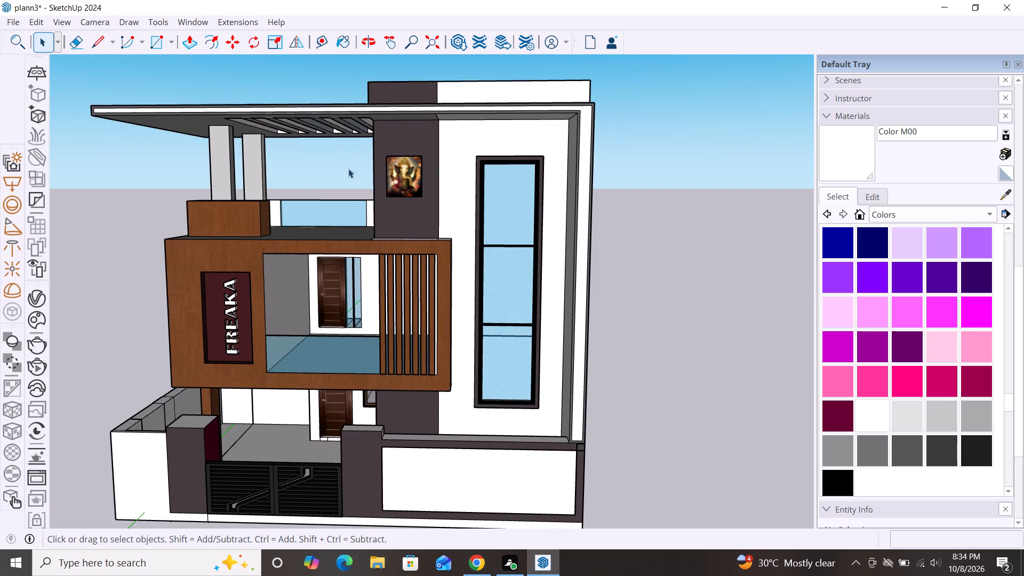
scroll(541, 212, "down", 6)
scroll(607, 212, "down", 2)
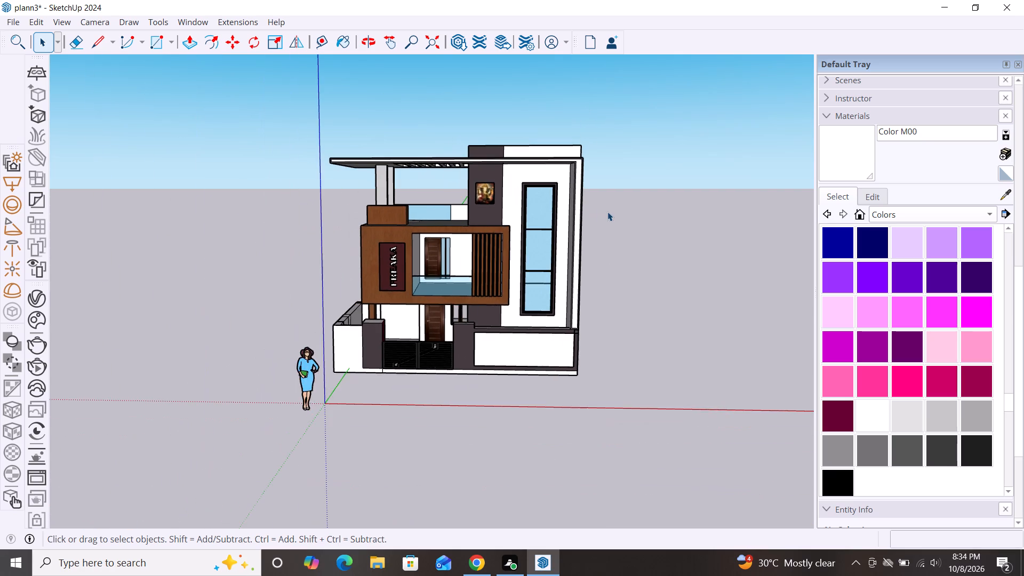
scroll(481, 216, "up", 4)
scroll(482, 217, "down", 3)
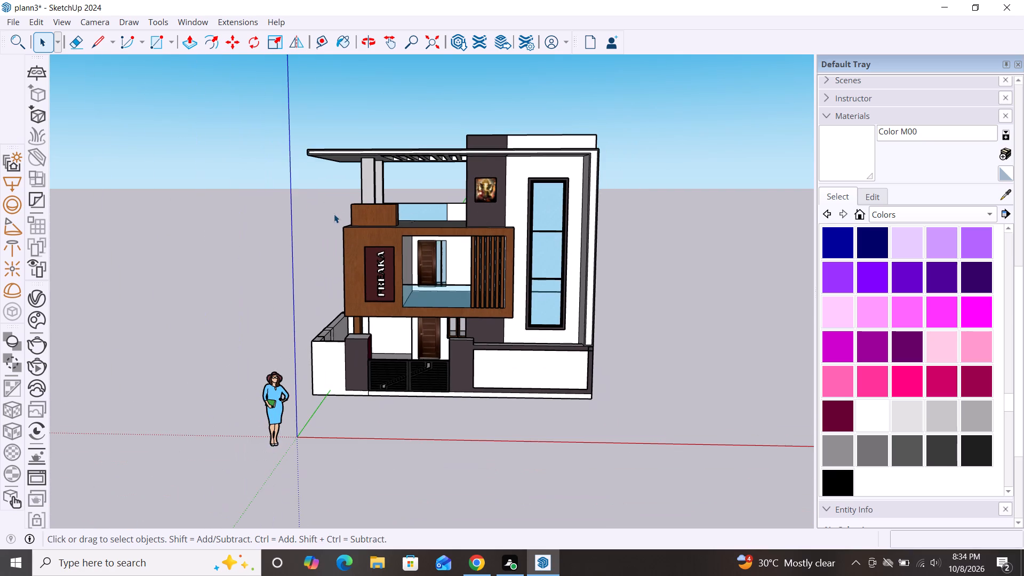
Paint the overhanging upper floor's side wall, the side compound-wall panels and the wall behind the terrace columns with white Color M00.
middle_click_drag(301, 329, 596, 372)
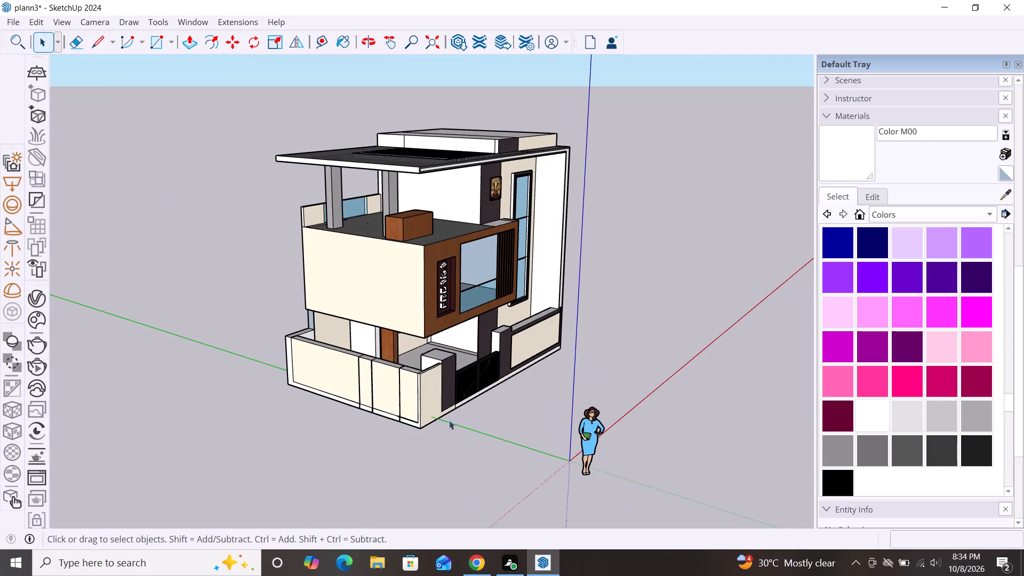
scroll(409, 407, "up", 4)
scroll(446, 238, "down", 3)
middle_click_drag(370, 382, 391, 386)
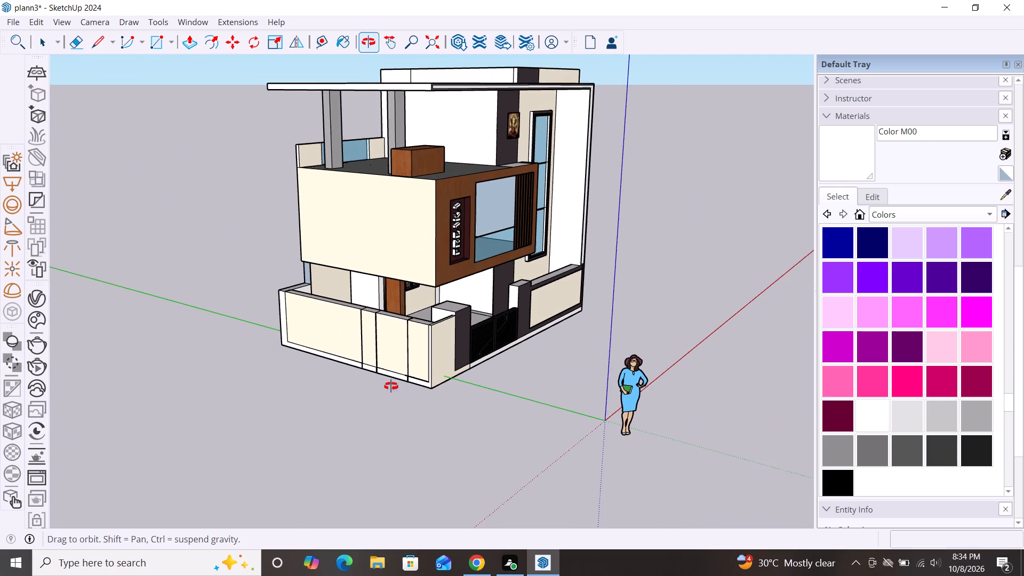
middle_click_drag(391, 386, 503, 403)
left_click(877, 410)
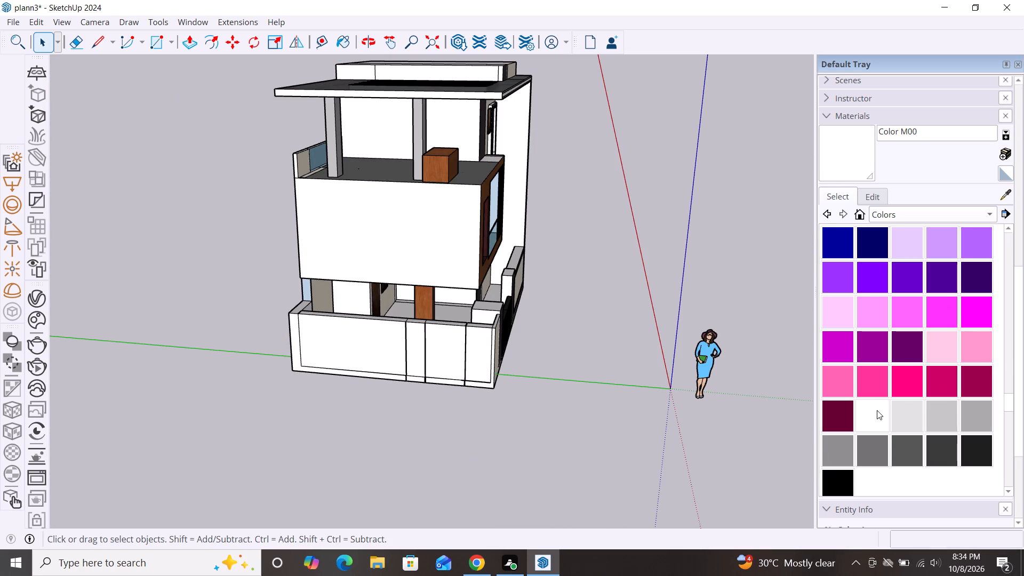
left_click(445, 250)
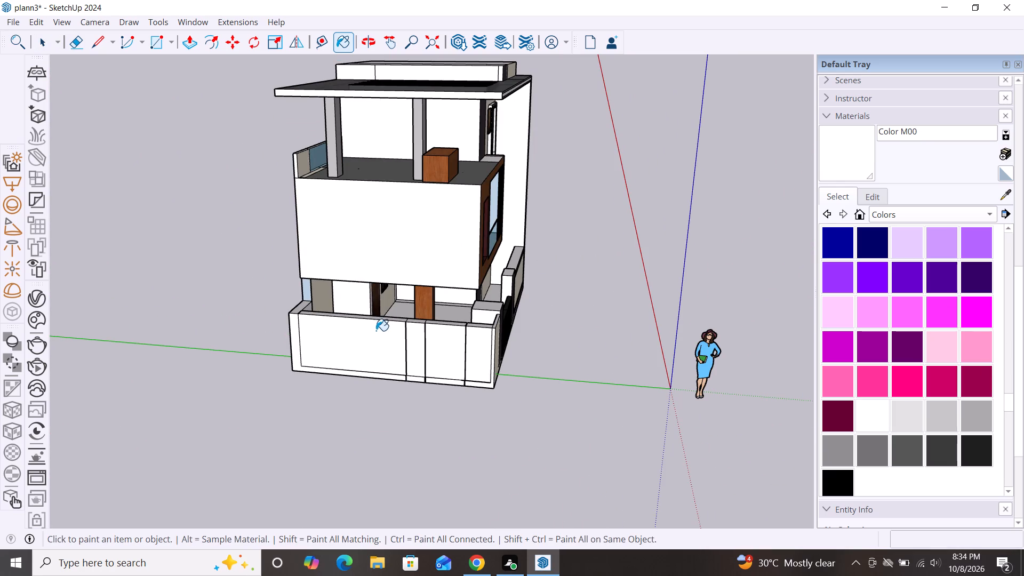
left_click_drag(376, 332, 381, 332)
left_click(409, 343)
left_click(452, 356)
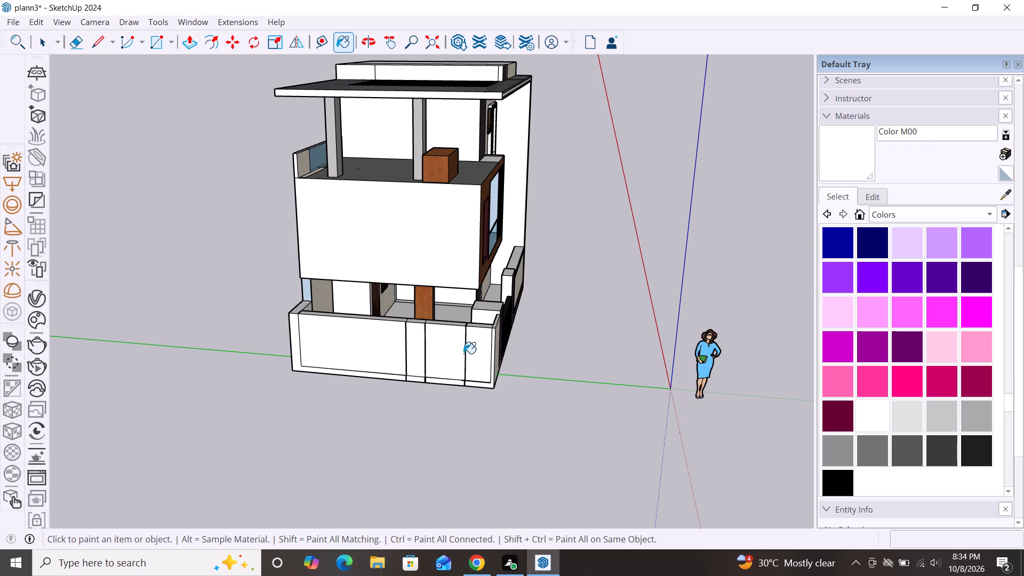
left_click(469, 355)
double_click(465, 120)
key("space")
Paint the front walls with white Color M00: compound wall sections, long-window wall, rooftop and terrace parapets, and the wall behind the balcony.
scroll(582, 345, "down", 1)
middle_click_drag(582, 379, 423, 410, "alt")
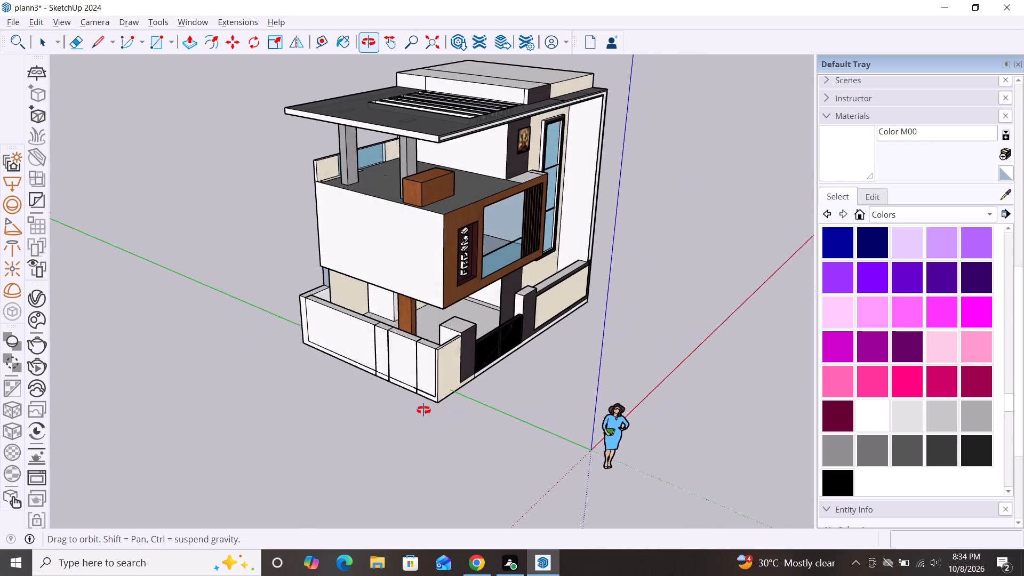
middle_click_drag(423, 410, 231, 352, "alt")
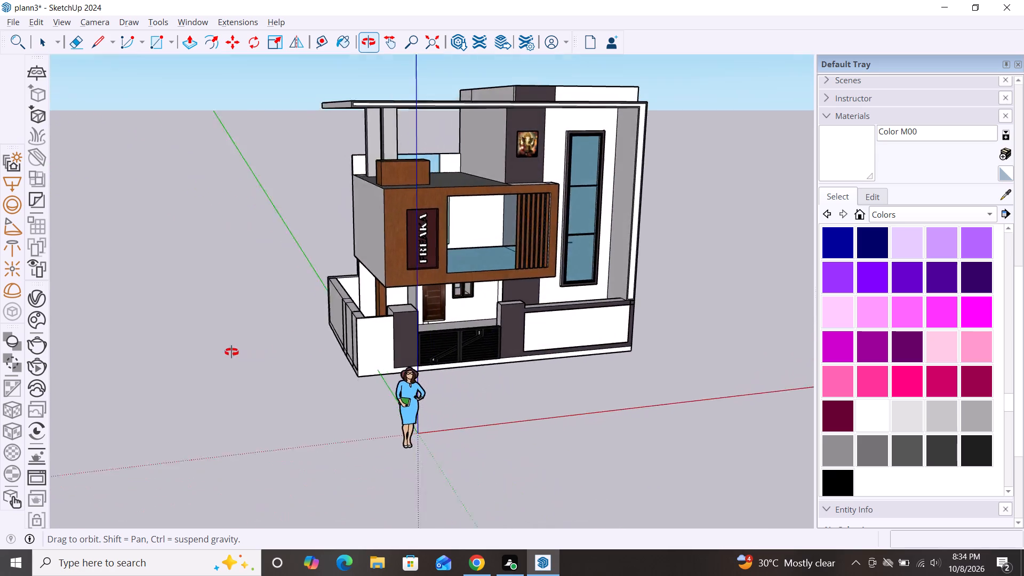
middle_click_drag(231, 352, 180, 352, "alt")
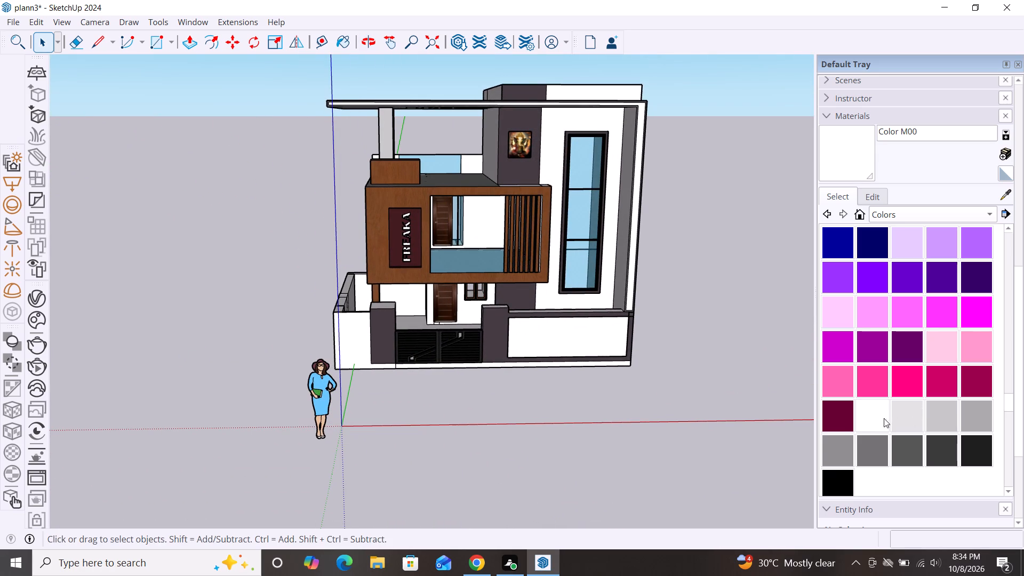
left_click(881, 417)
left_click(561, 333)
left_click(574, 302)
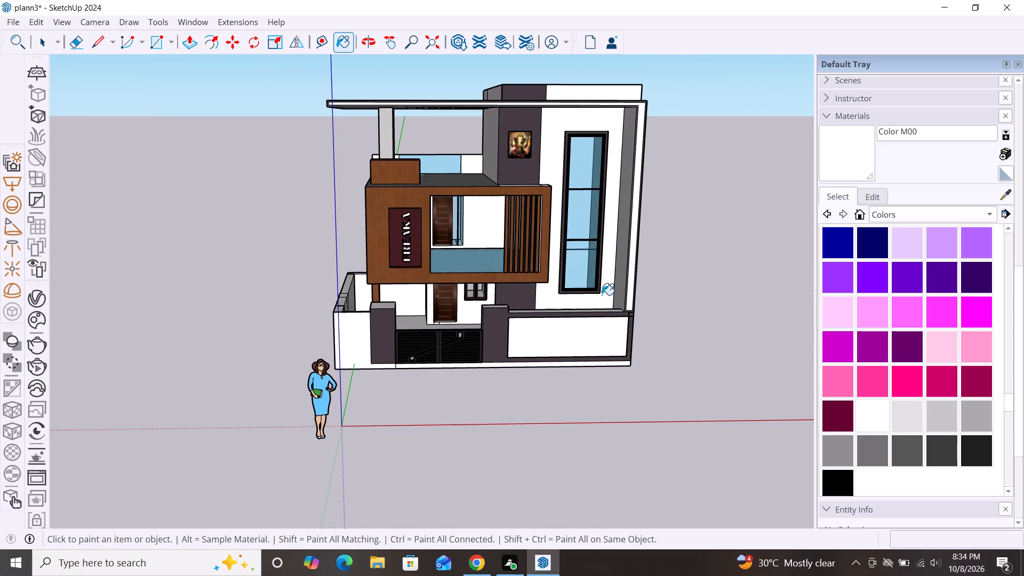
left_click(604, 92)
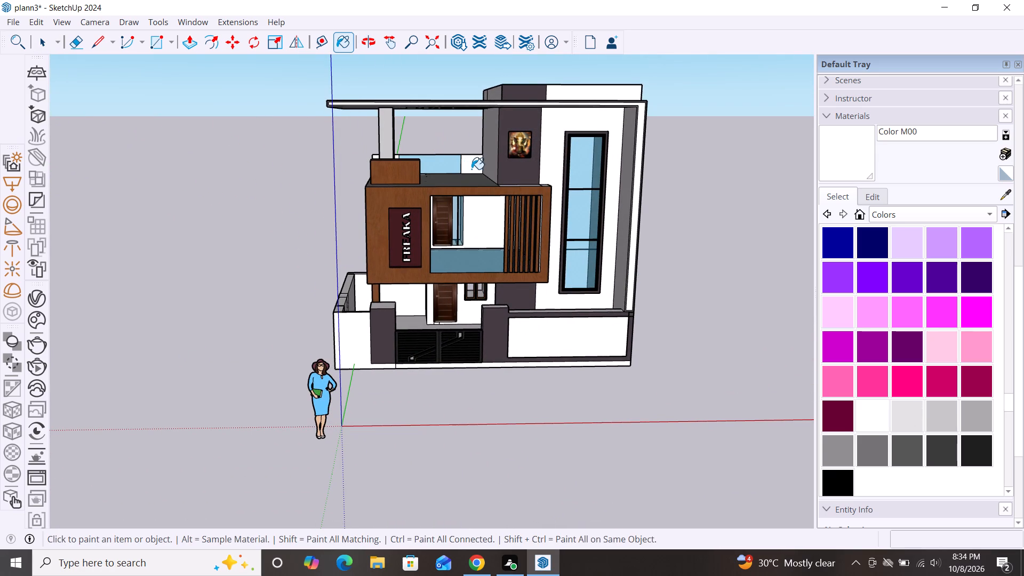
left_click(473, 169)
left_click(492, 224)
left_click(343, 334)
key("space")
Paint the ground-floor wall under the overhang and the terrace parapet's inner faces beside the glass with white Color M00.
middle_click_drag(487, 435, 454, 434, "alt")
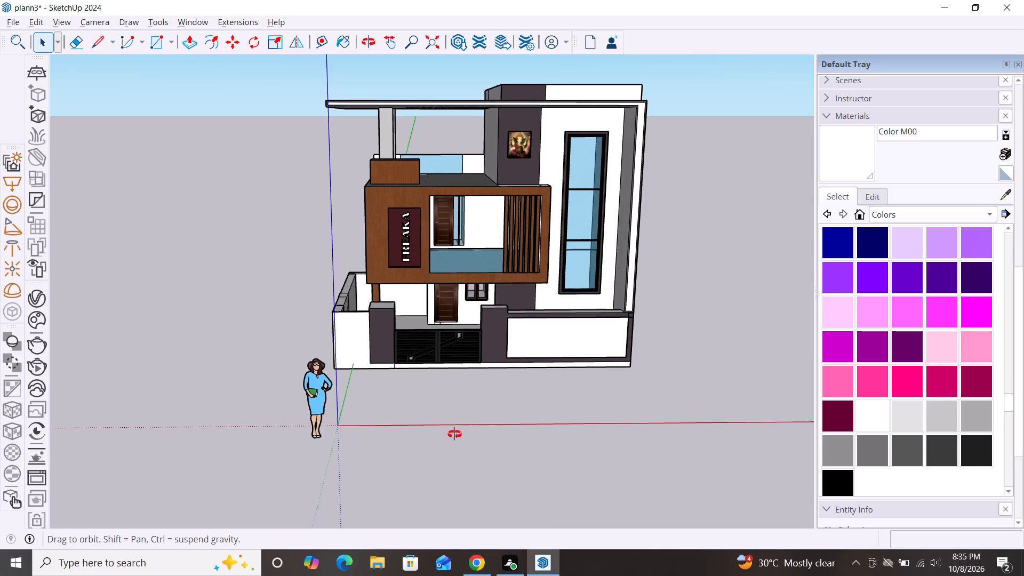
middle_click_drag(454, 434, 618, 509, "alt")
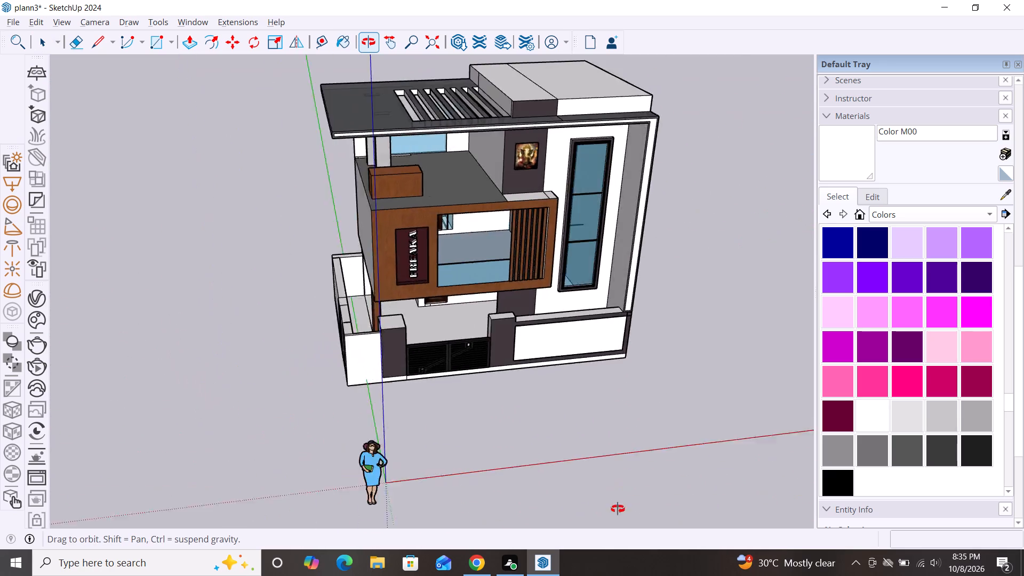
middle_click_drag(618, 509, 822, 438, "alt")
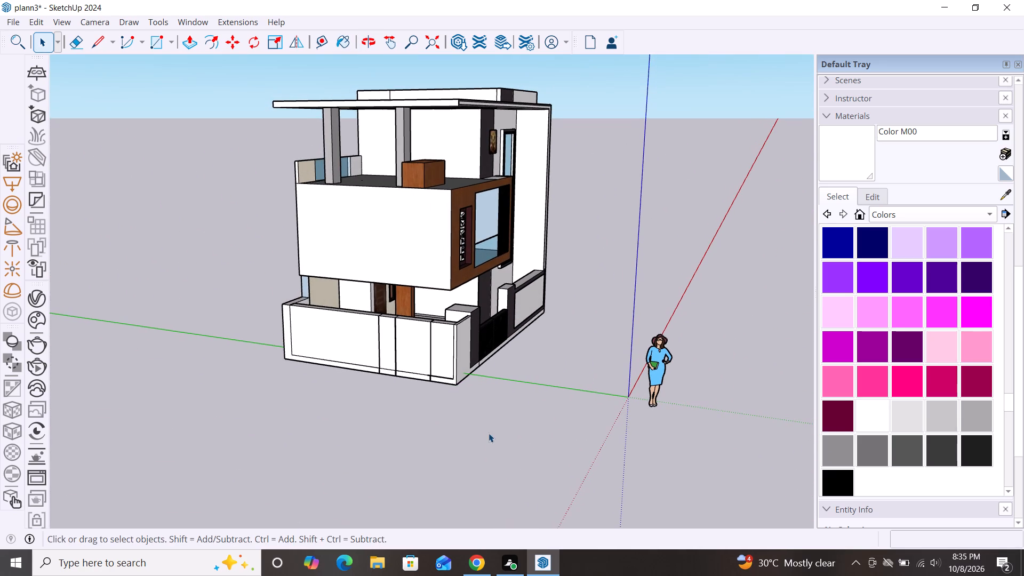
scroll(324, 292, "up", 8)
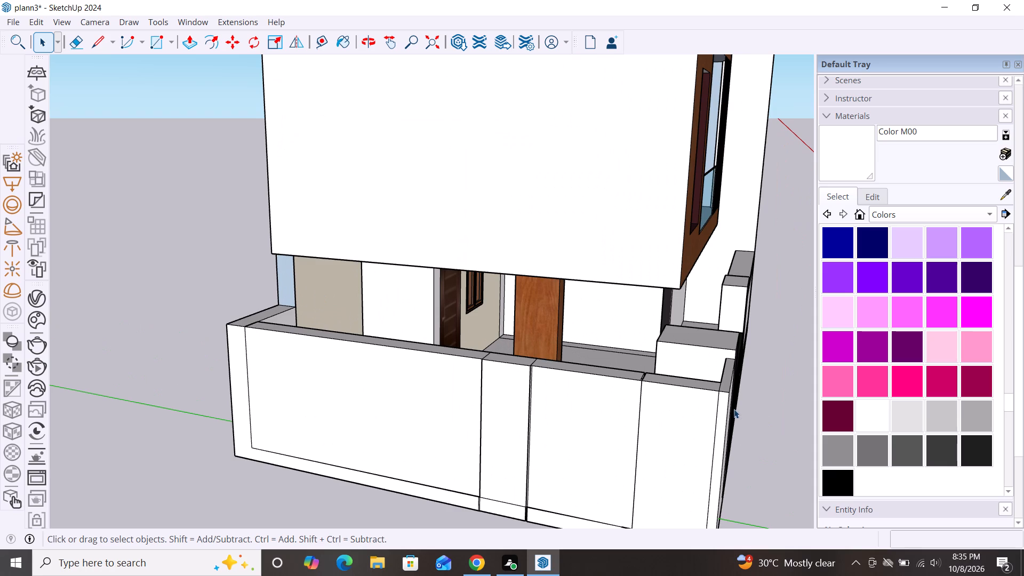
left_click(879, 417)
left_click(343, 297)
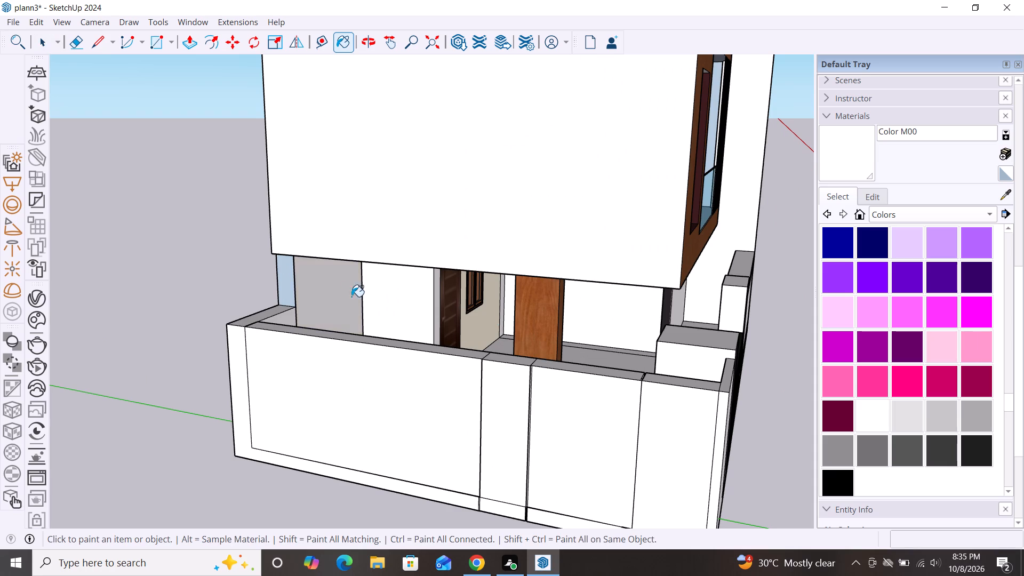
scroll(447, 332, "down", 8)
left_click(365, 174)
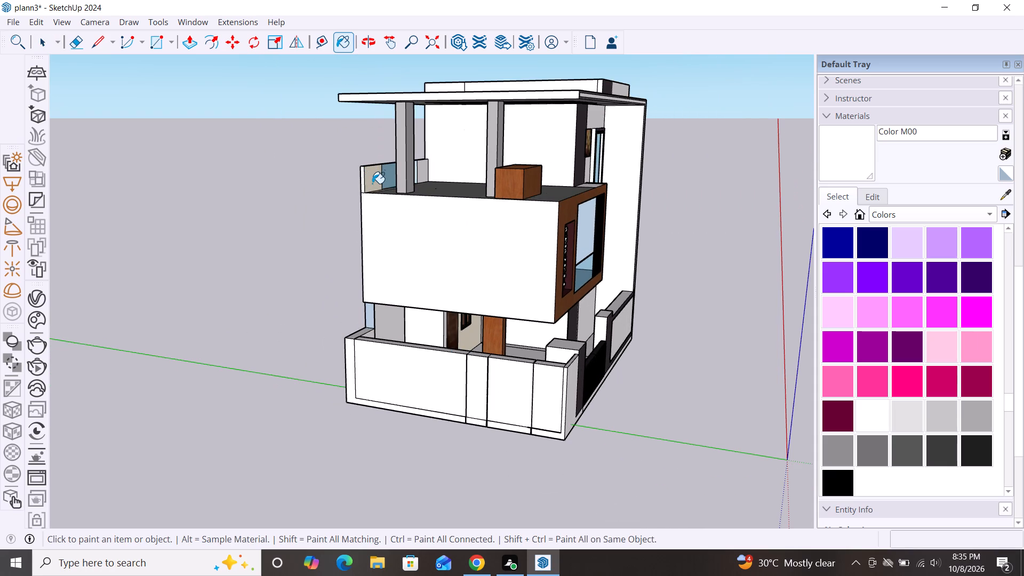
left_click(373, 181)
left_click(417, 180)
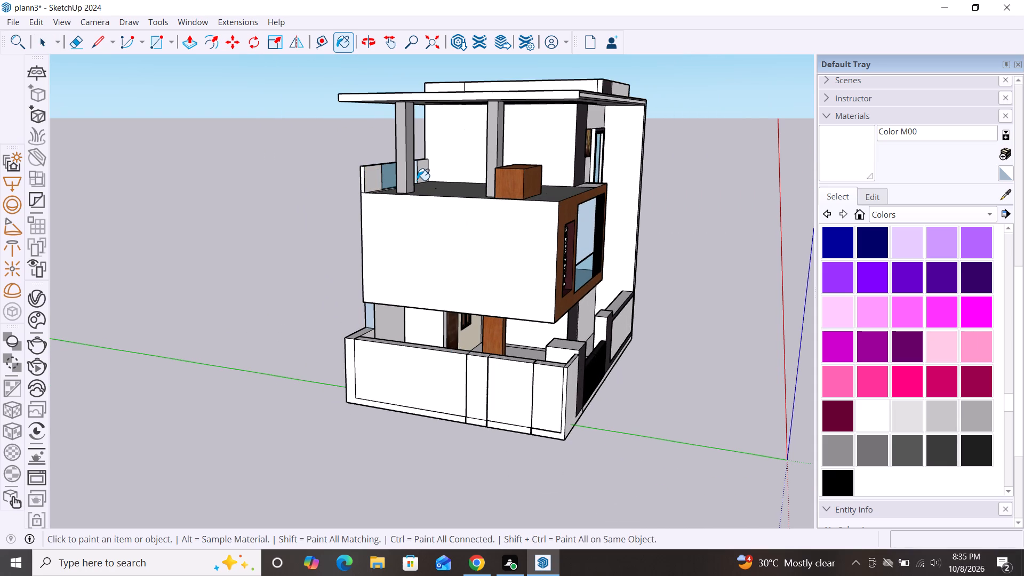
left_click(427, 177)
key("space")
key("space")
Paint the cream porch wall with the small window beside the entrance door with white Color M00.
scroll(481, 206, "down", 1)
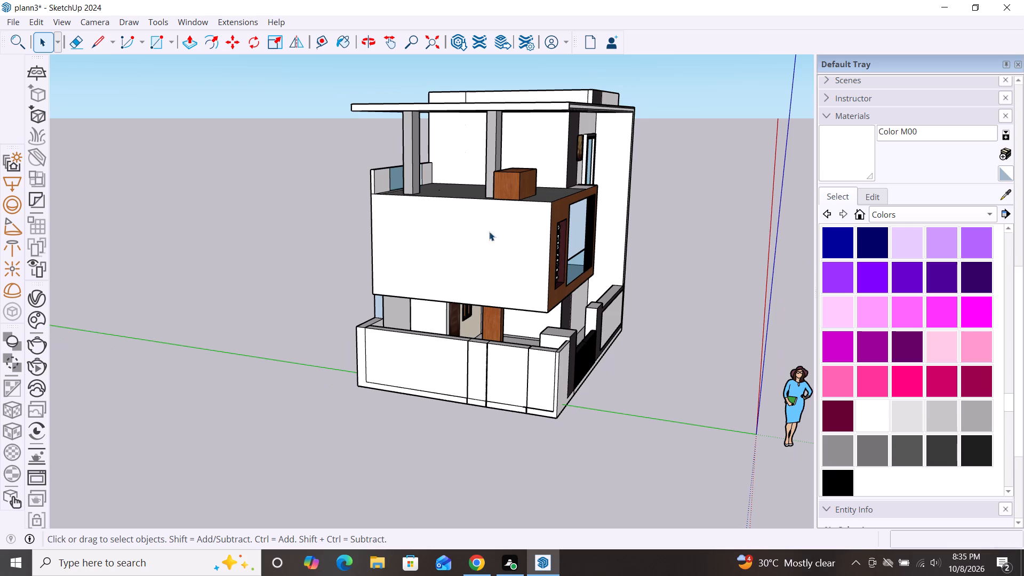
scroll(624, 353, "down", 1)
scroll(509, 318, "up", 10)
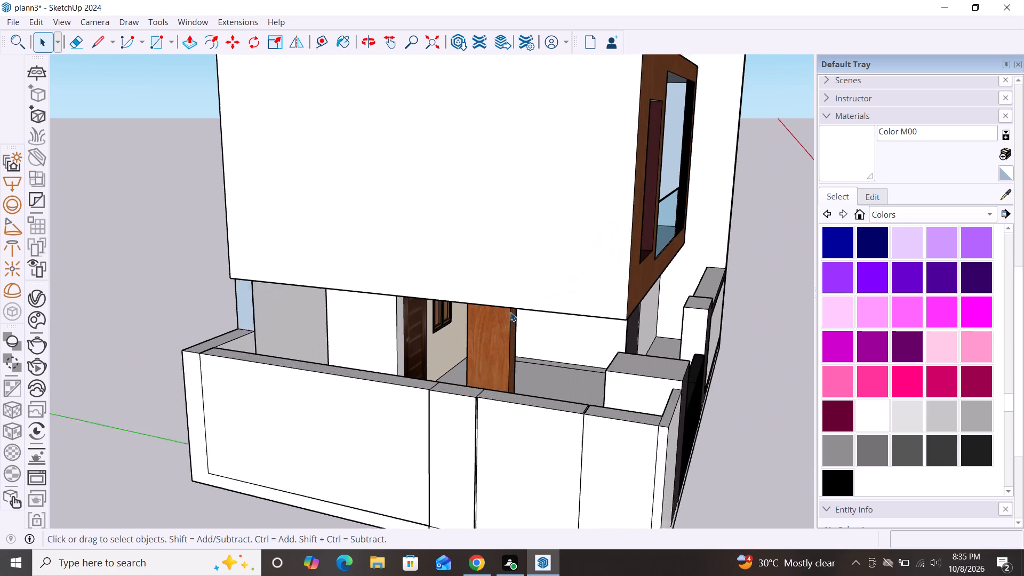
left_click(886, 421)
left_click(421, 363)
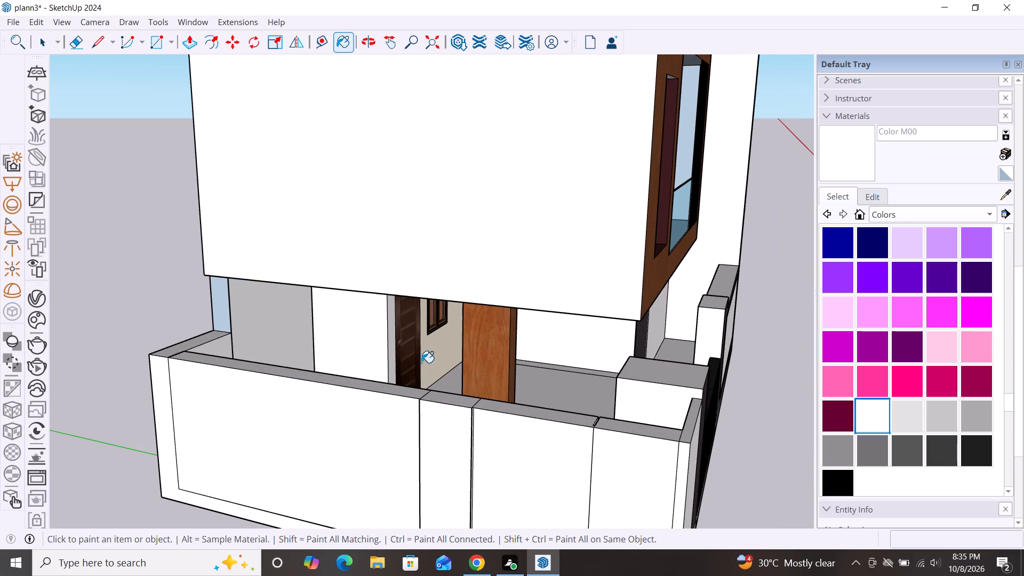
scroll(543, 361, "down", 3)
scroll(689, 365, "down", 3)
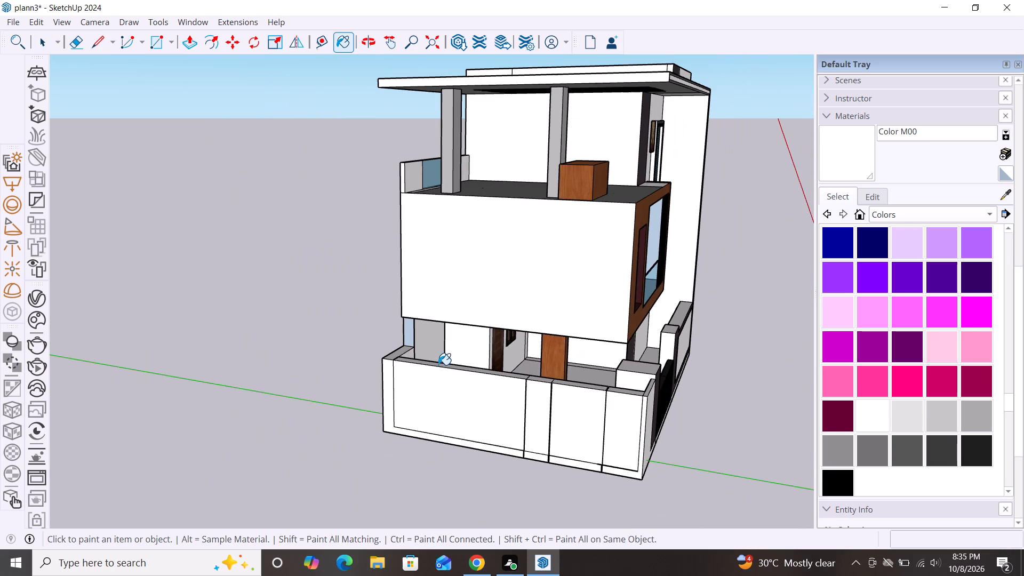
middle_click_drag(438, 365, 630, 377)
scroll(455, 333, "up", 5)
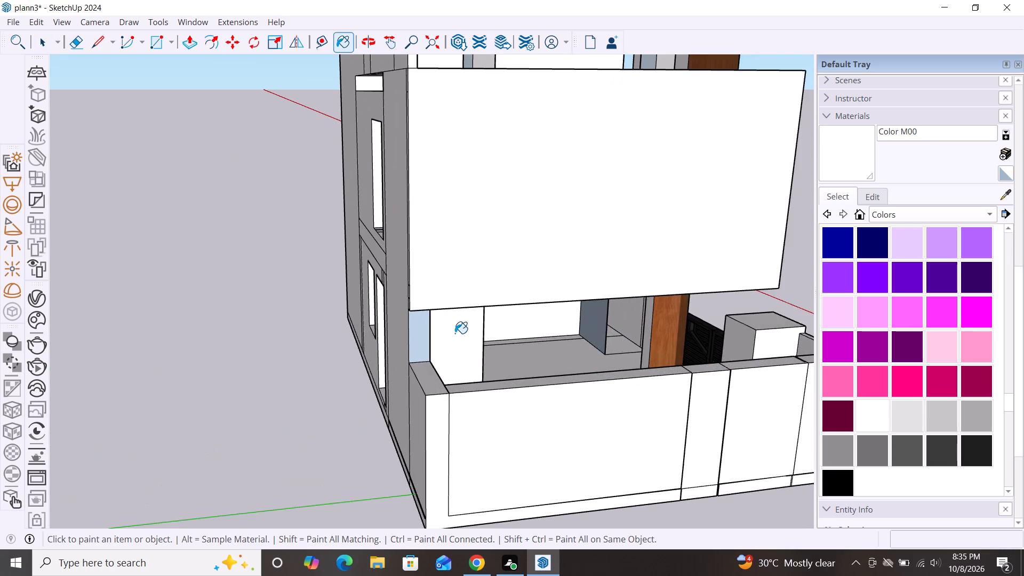
scroll(455, 333, "up", 3)
scroll(455, 333, "down", 4)
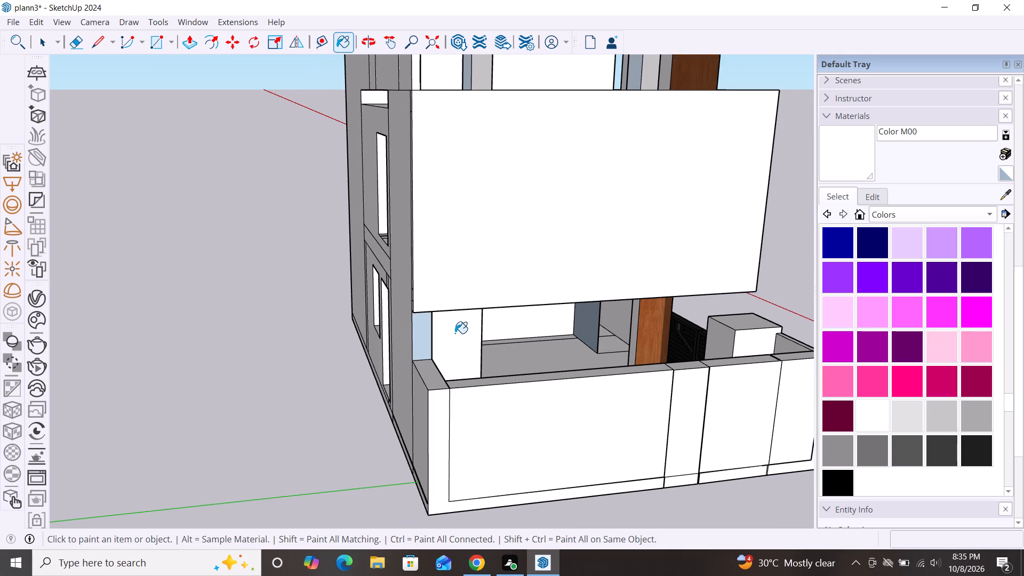
key("space")
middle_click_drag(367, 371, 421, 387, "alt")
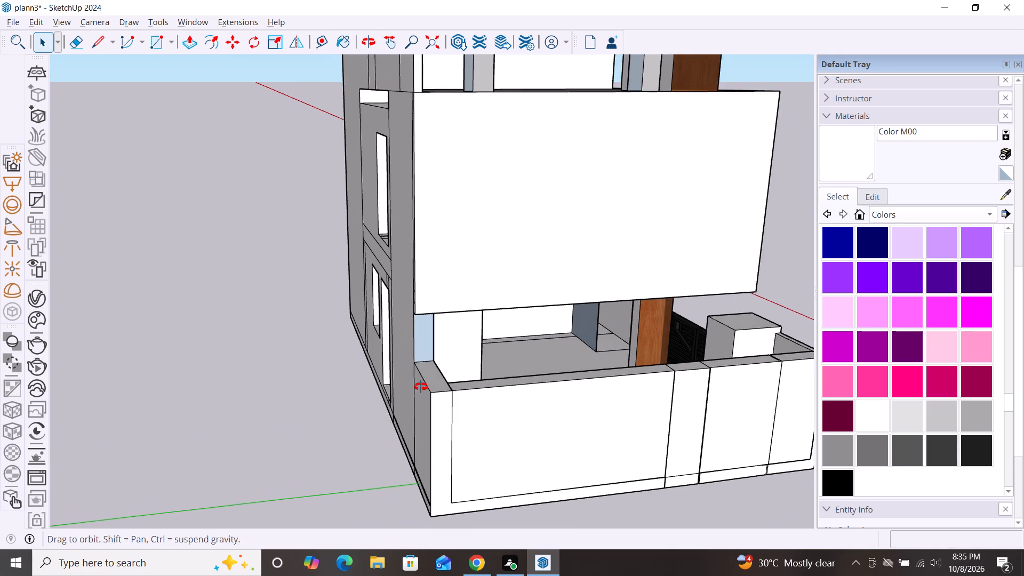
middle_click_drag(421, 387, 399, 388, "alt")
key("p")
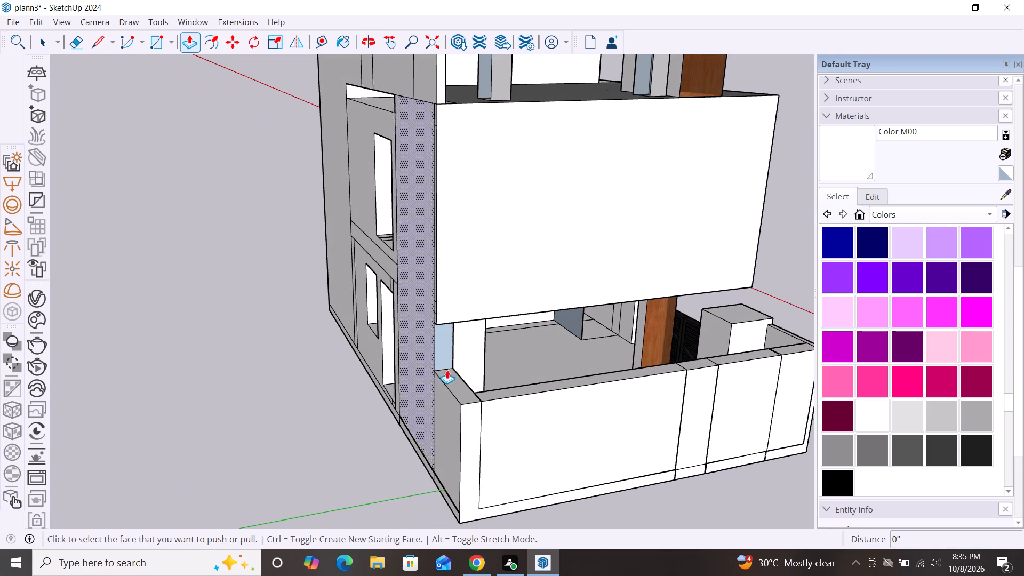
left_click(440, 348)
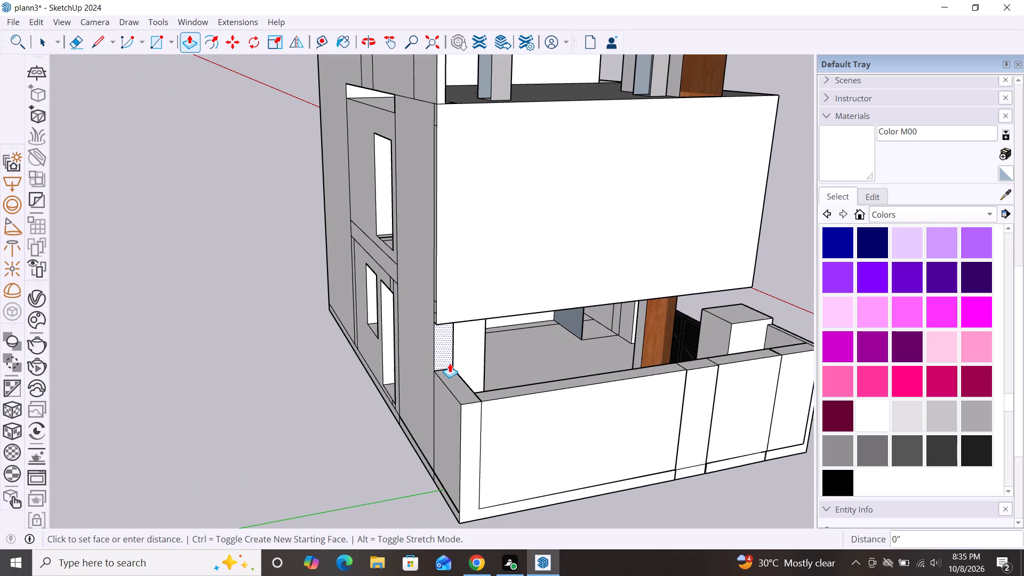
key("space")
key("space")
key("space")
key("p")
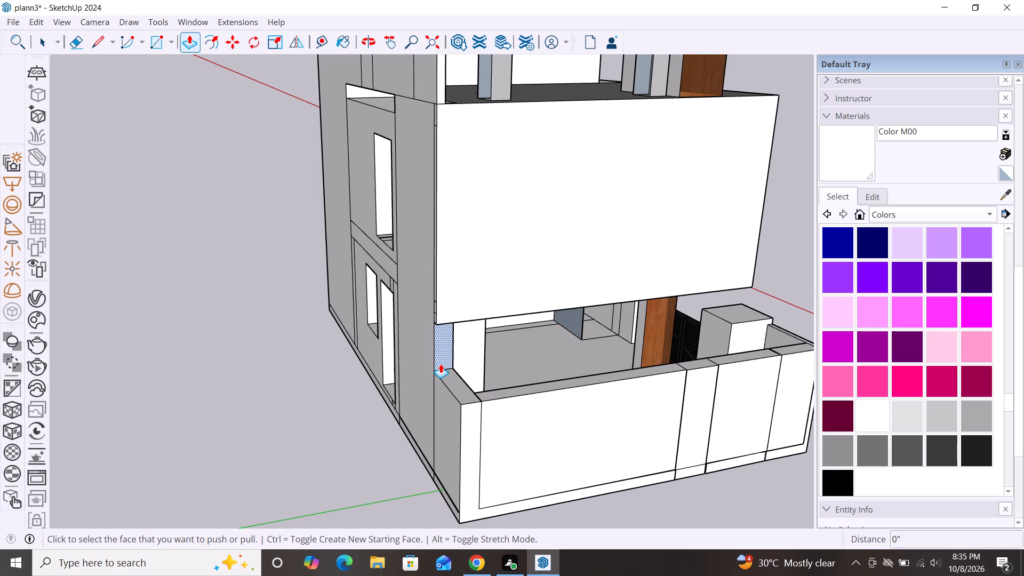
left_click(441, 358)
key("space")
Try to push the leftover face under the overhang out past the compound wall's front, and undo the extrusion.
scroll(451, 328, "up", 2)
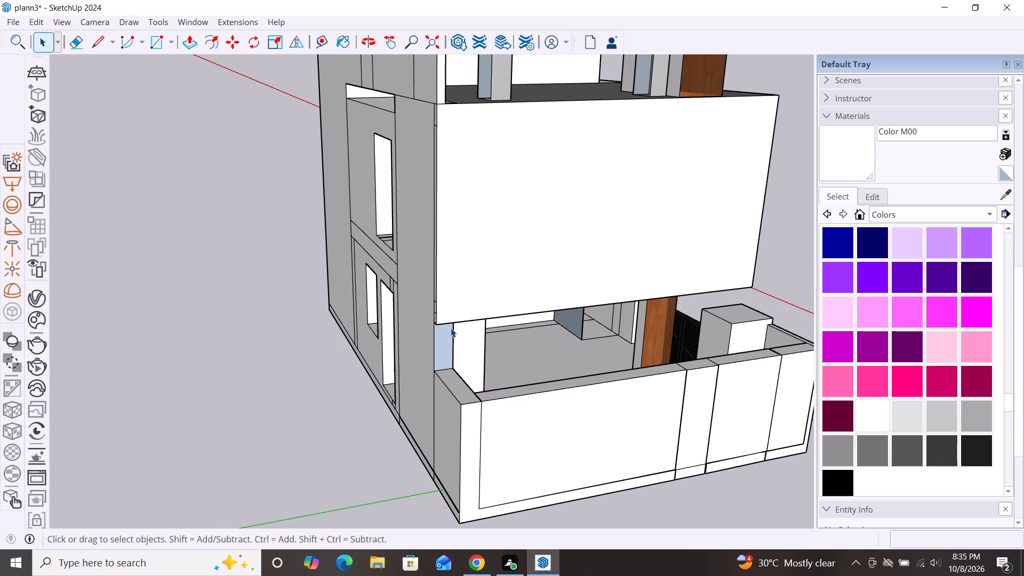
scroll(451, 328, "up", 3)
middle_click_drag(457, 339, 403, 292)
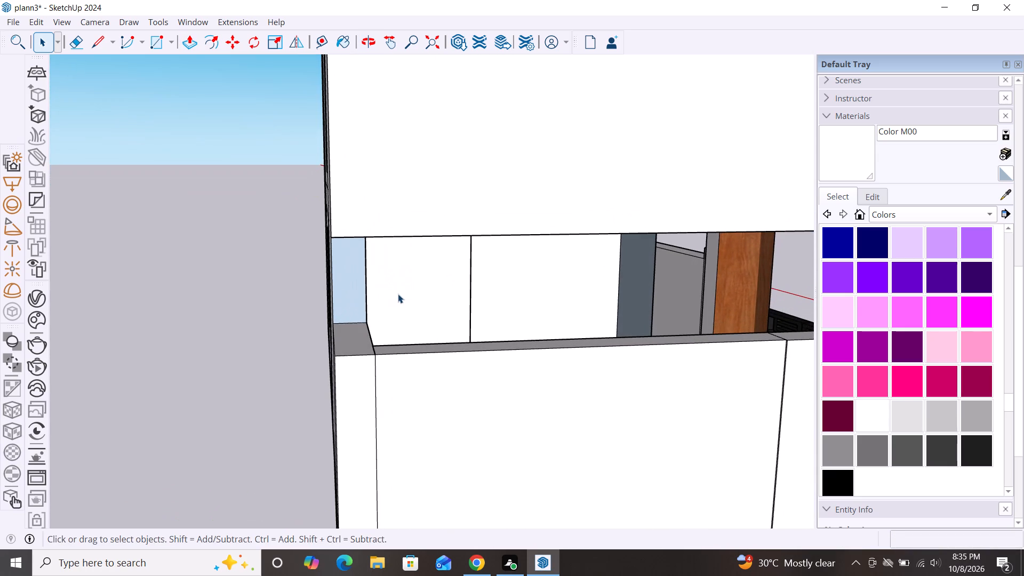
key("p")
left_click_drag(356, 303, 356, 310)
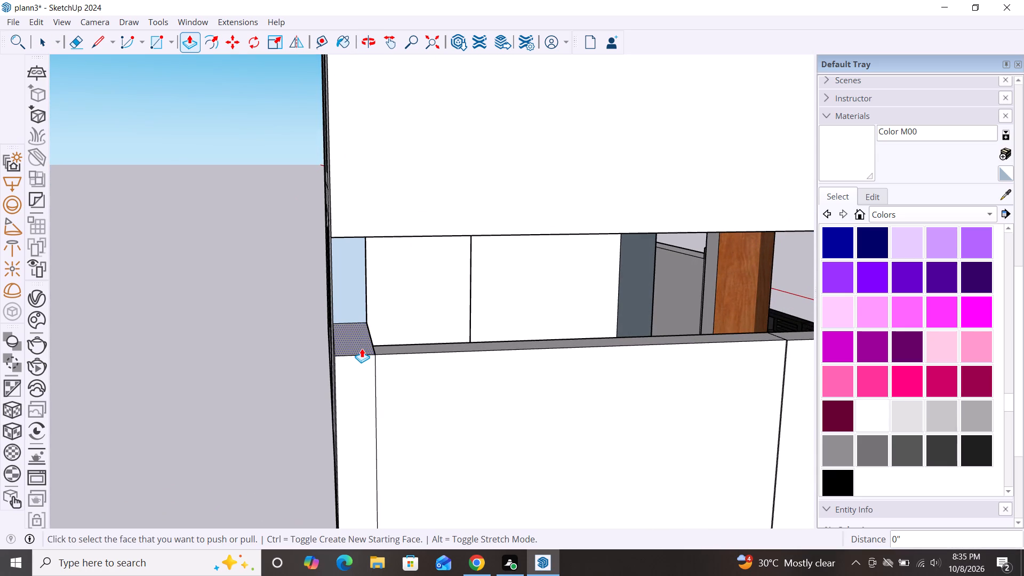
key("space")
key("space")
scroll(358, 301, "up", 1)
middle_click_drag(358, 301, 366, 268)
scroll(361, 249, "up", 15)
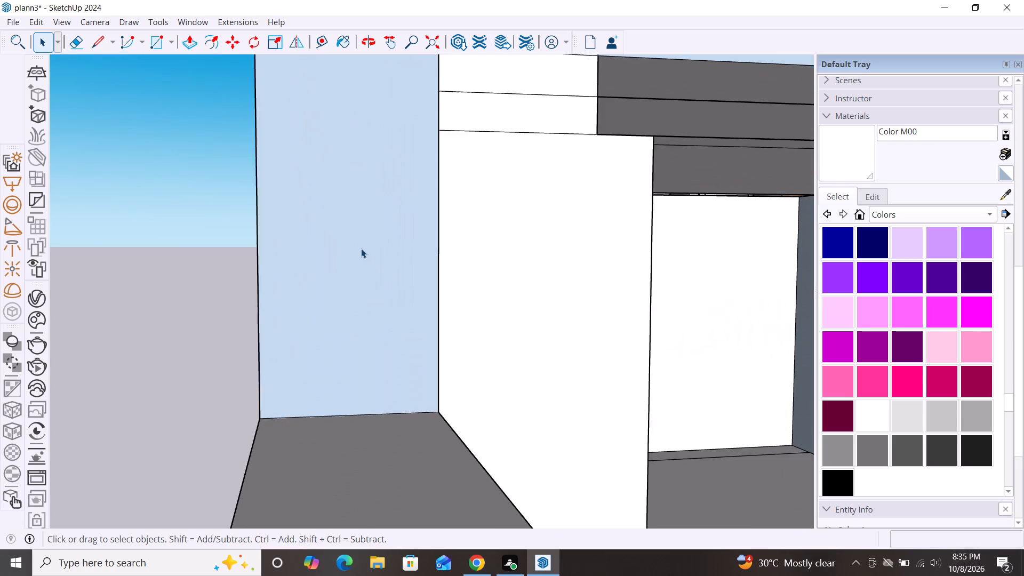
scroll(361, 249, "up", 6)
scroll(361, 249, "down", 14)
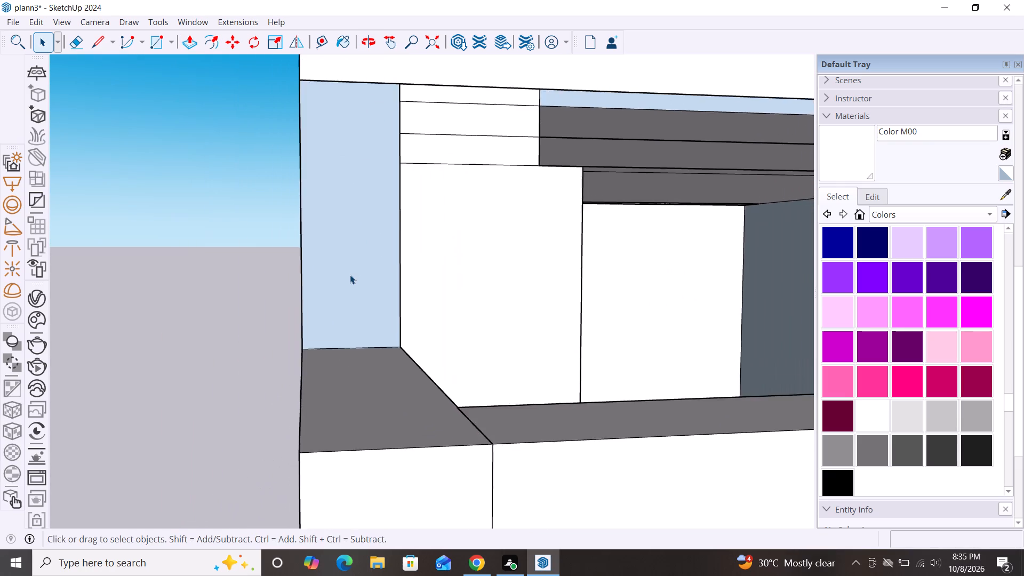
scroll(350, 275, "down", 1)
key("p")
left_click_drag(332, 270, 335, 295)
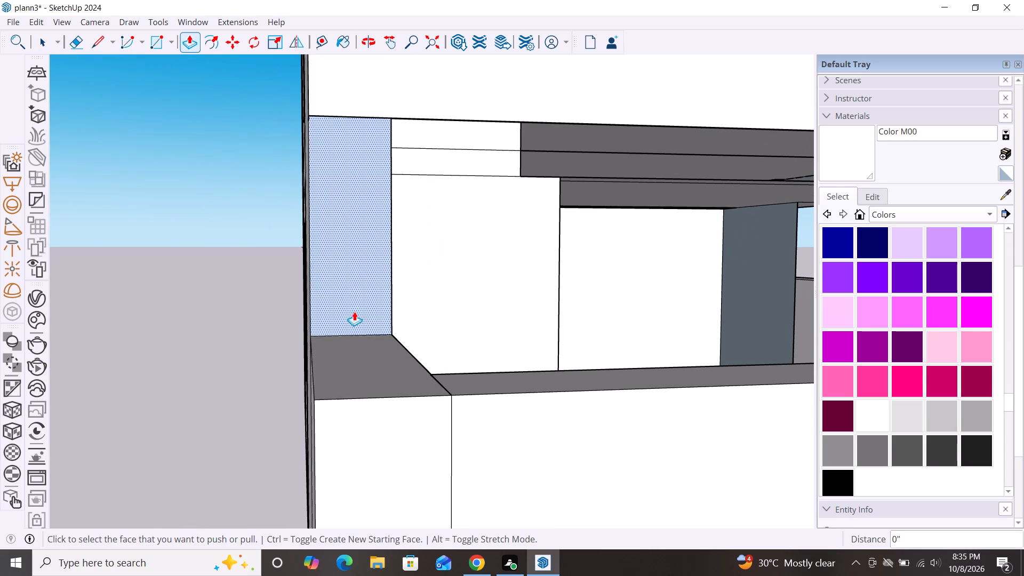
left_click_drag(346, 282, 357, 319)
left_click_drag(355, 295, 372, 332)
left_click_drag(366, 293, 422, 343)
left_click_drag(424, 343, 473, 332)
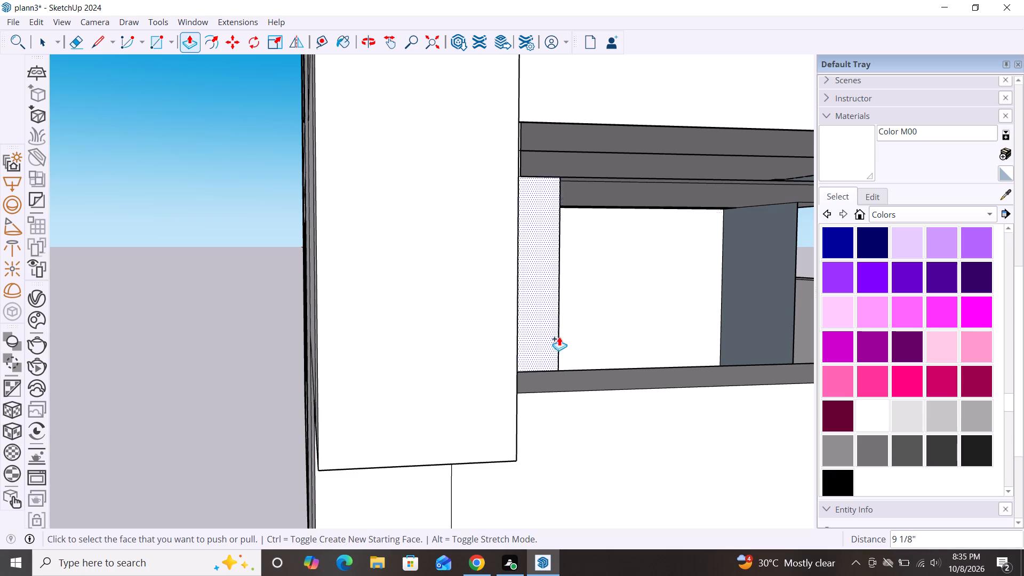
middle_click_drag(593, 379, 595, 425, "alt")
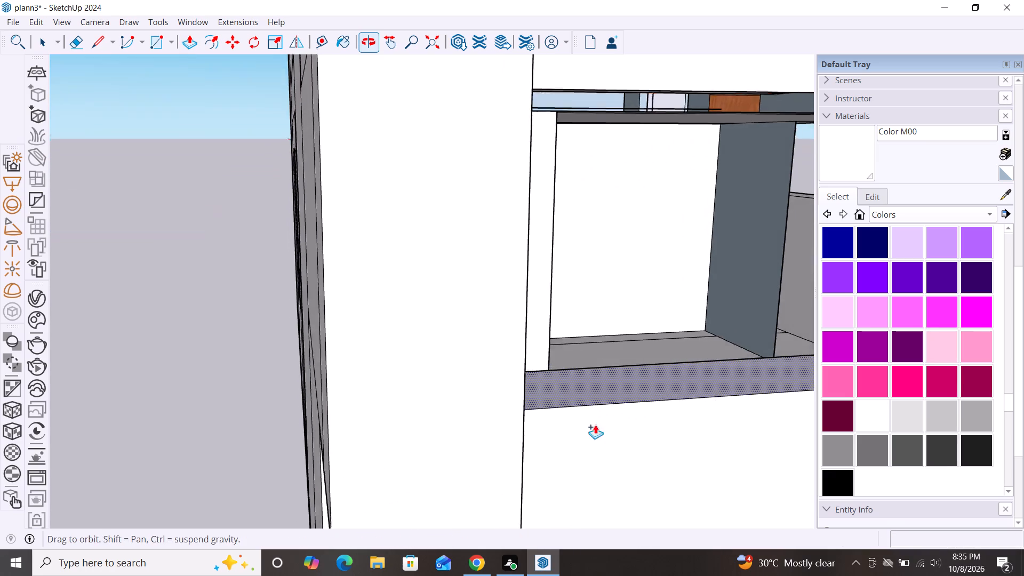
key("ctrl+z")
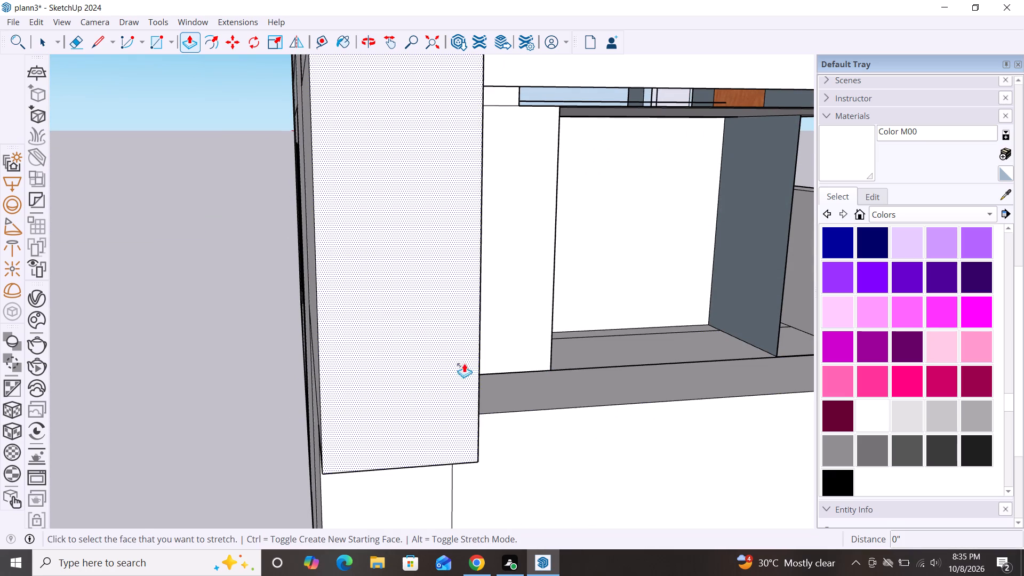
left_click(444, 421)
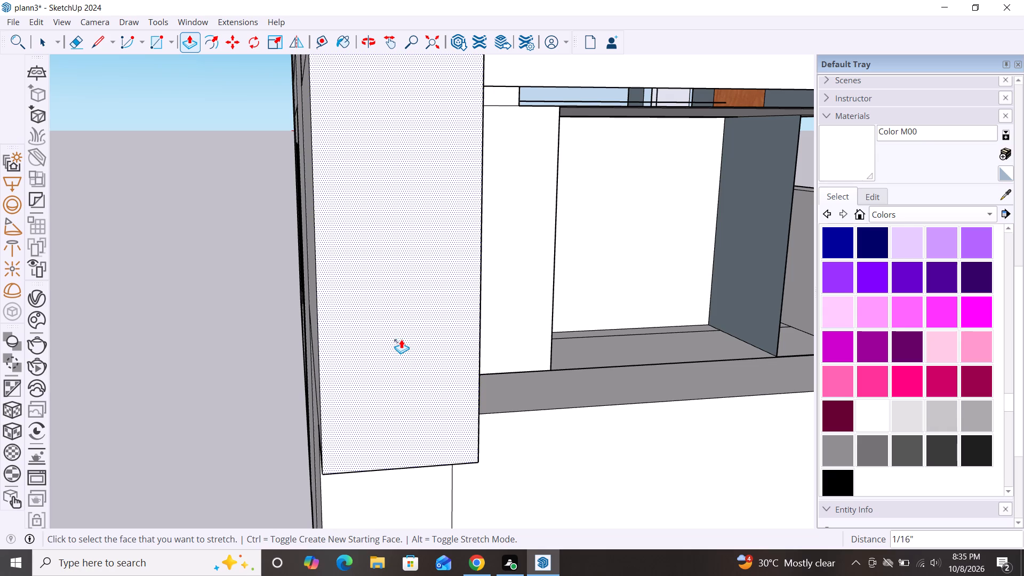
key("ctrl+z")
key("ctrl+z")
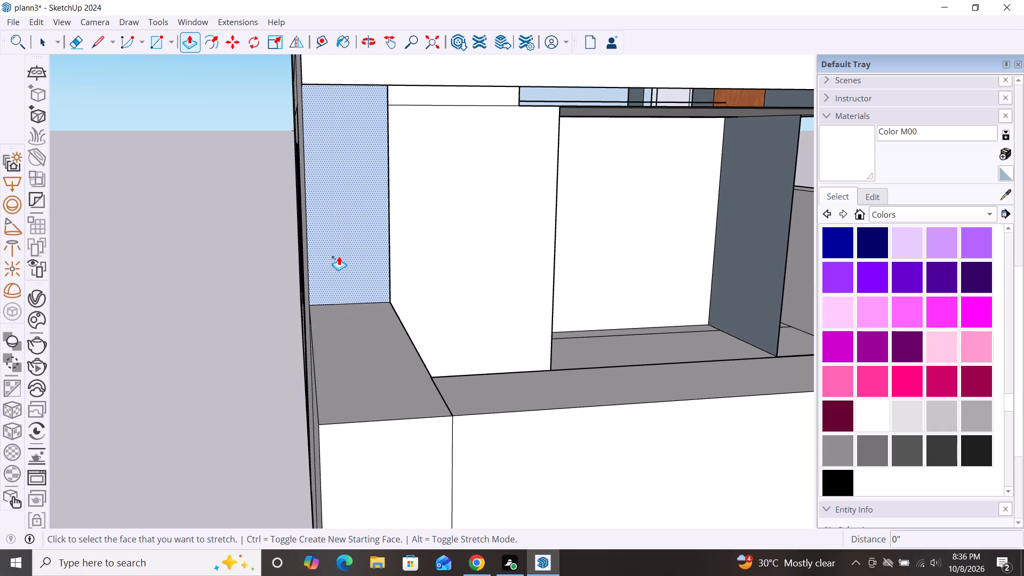
Push/Pull the leftover face under the overhang forward about 3' 3" until it is flush with the compound wall's front face.
left_click_drag(339, 256, 357, 306)
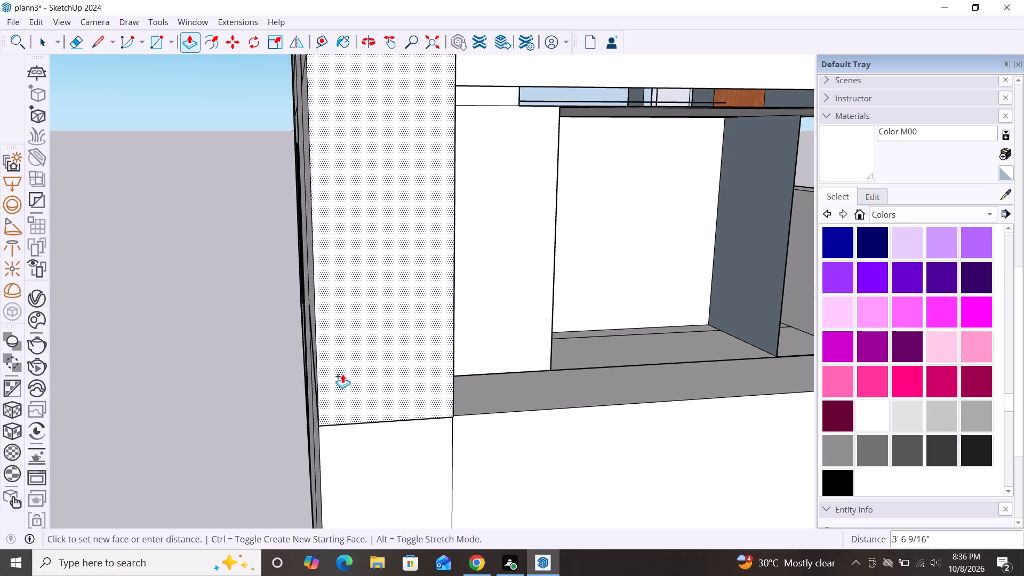
scroll(356, 303, "down", 3)
scroll(370, 220, "down", 3)
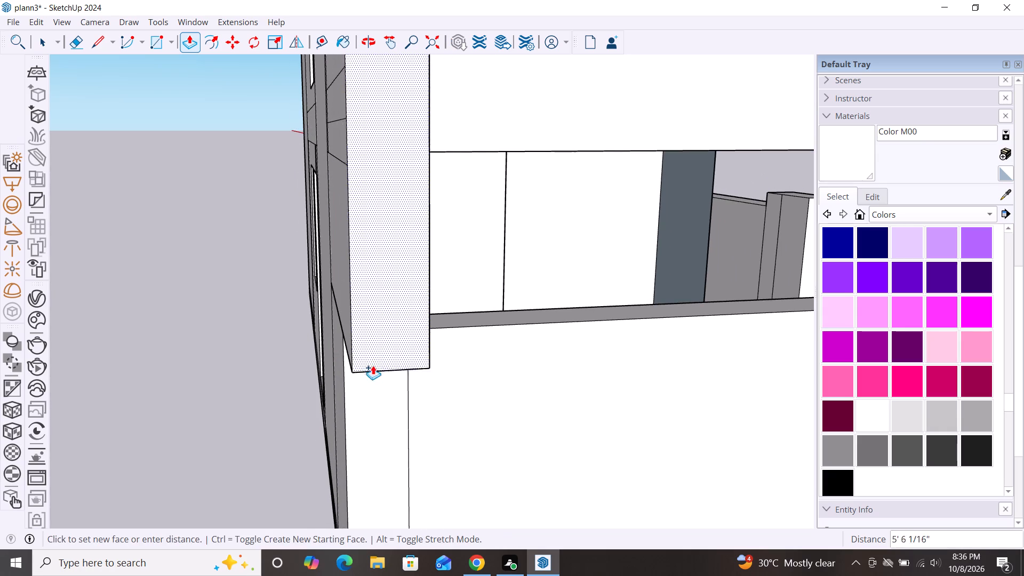
left_click(352, 430)
key("space")
Close the tall ground-floor opening beside the small window in the side wall by Push/Pulling its jamb across to the opposite jamb.
scroll(381, 349, "down", 3)
middle_click_drag(372, 399, 506, 399)
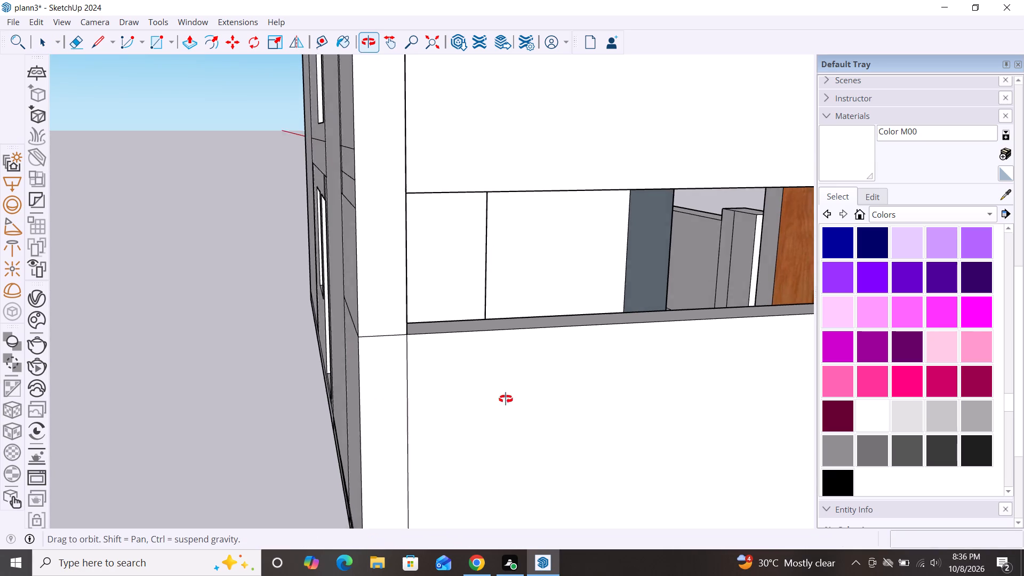
middle_click_drag(506, 399, 589, 392)
scroll(434, 275, "down", 3)
middle_click_drag(440, 350, 585, 362)
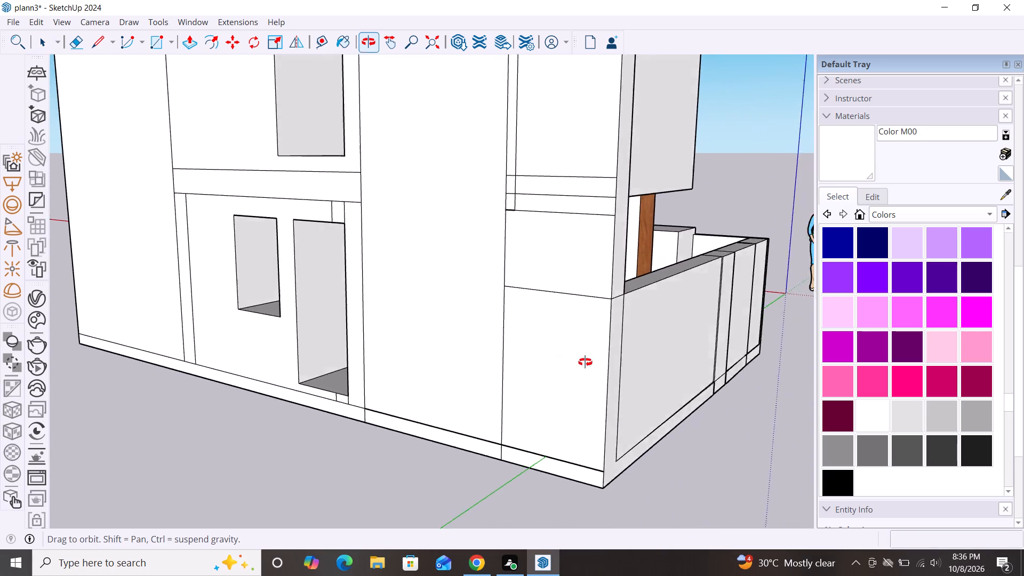
middle_click_drag(585, 362, 686, 358)
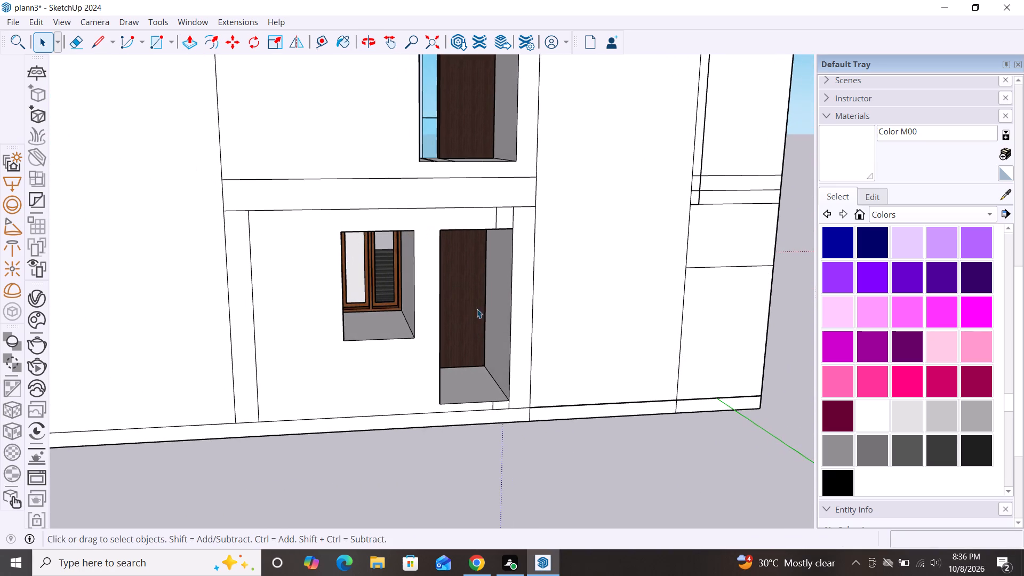
scroll(476, 301, "up", 8)
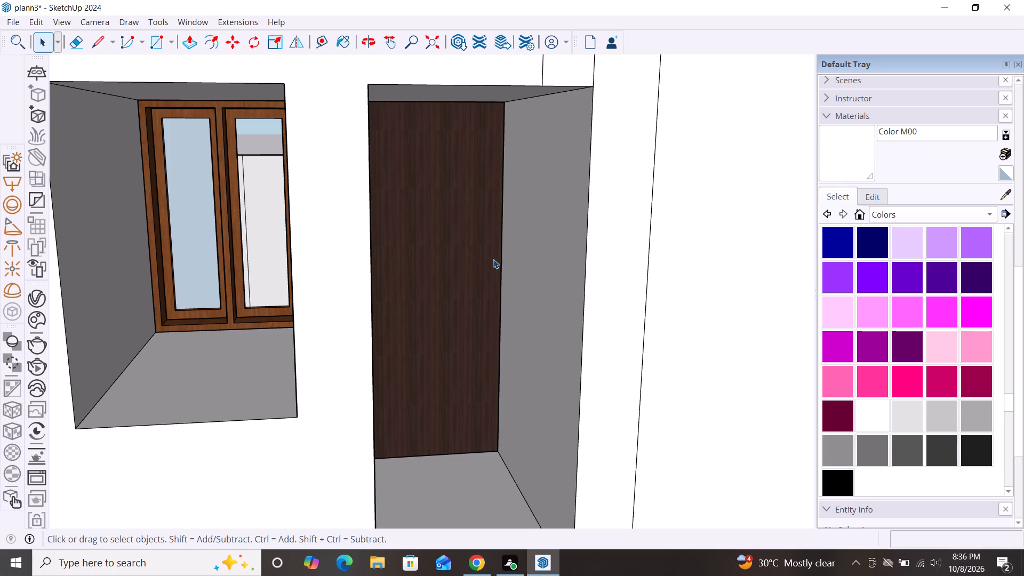
scroll(468, 228, "down", 3)
scroll(515, 282, "down", 2)
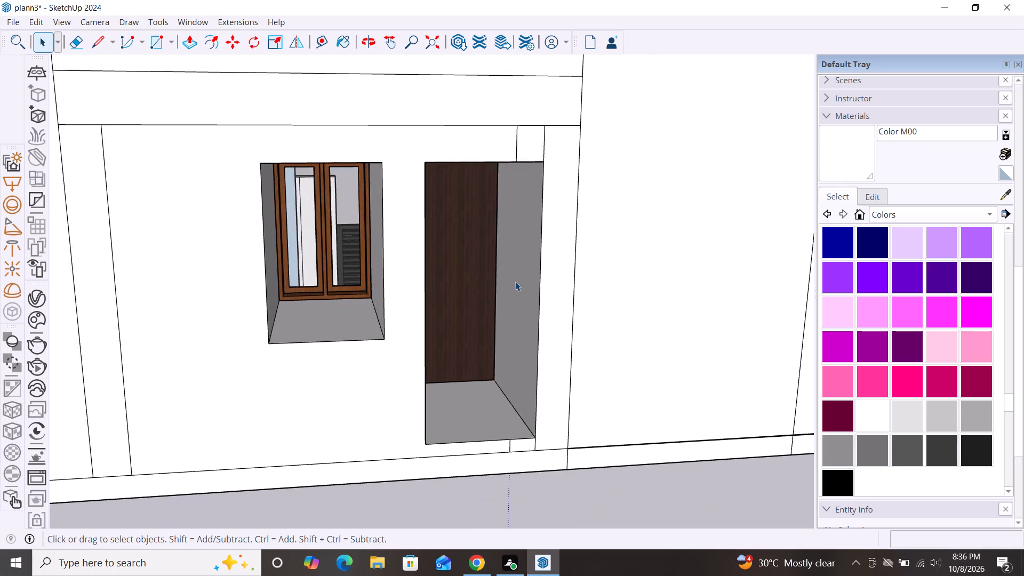
scroll(515, 282, "down", 1)
middle_click_drag(503, 337, 481, 335)
scroll(482, 321, "up", 3)
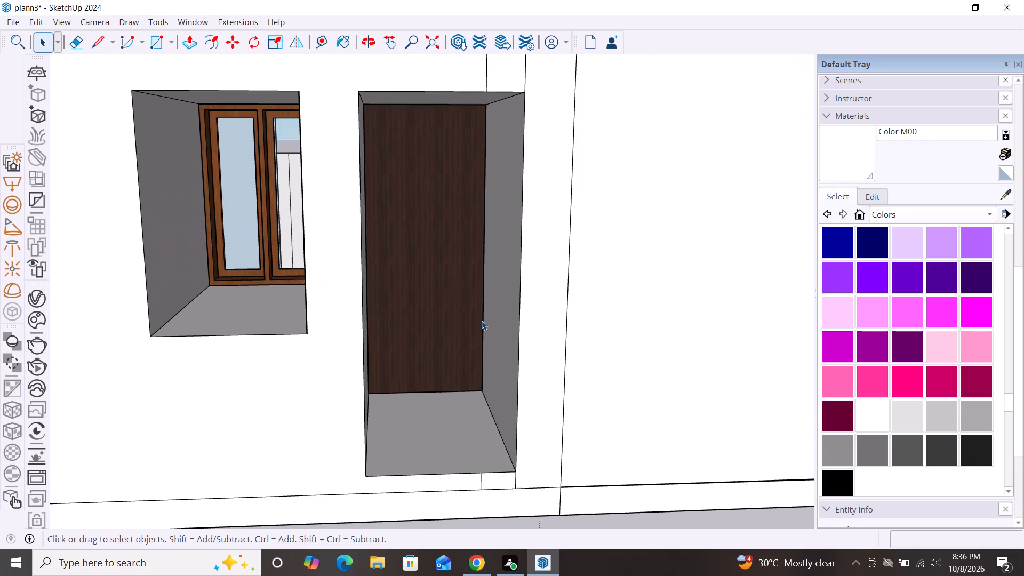
key("p")
left_click(500, 332)
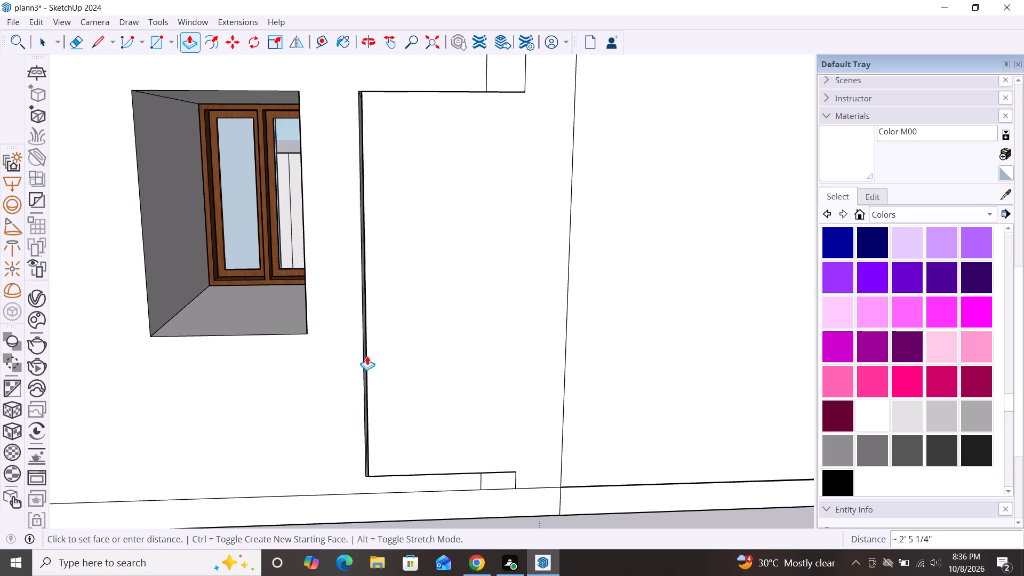
left_click(364, 357)
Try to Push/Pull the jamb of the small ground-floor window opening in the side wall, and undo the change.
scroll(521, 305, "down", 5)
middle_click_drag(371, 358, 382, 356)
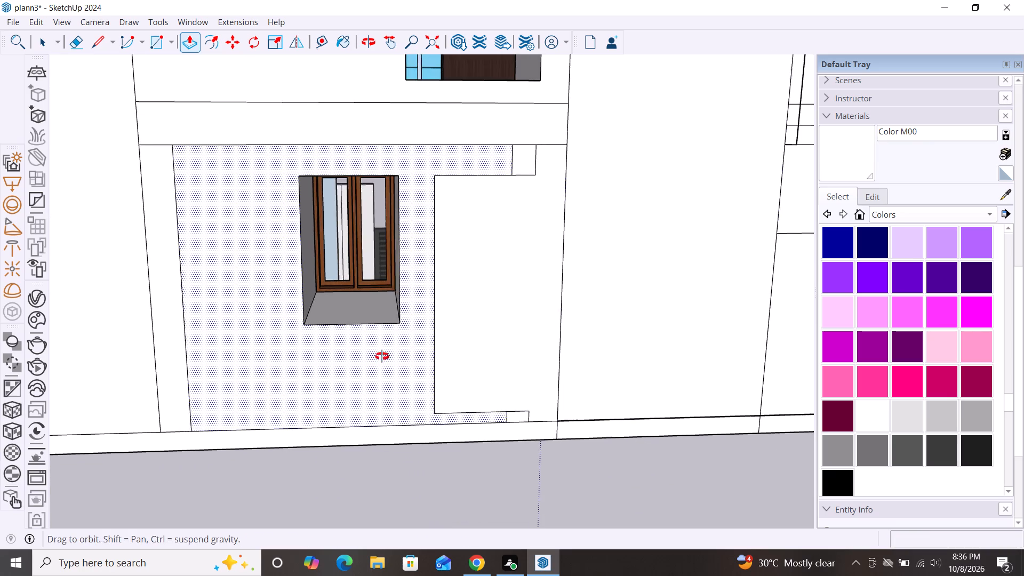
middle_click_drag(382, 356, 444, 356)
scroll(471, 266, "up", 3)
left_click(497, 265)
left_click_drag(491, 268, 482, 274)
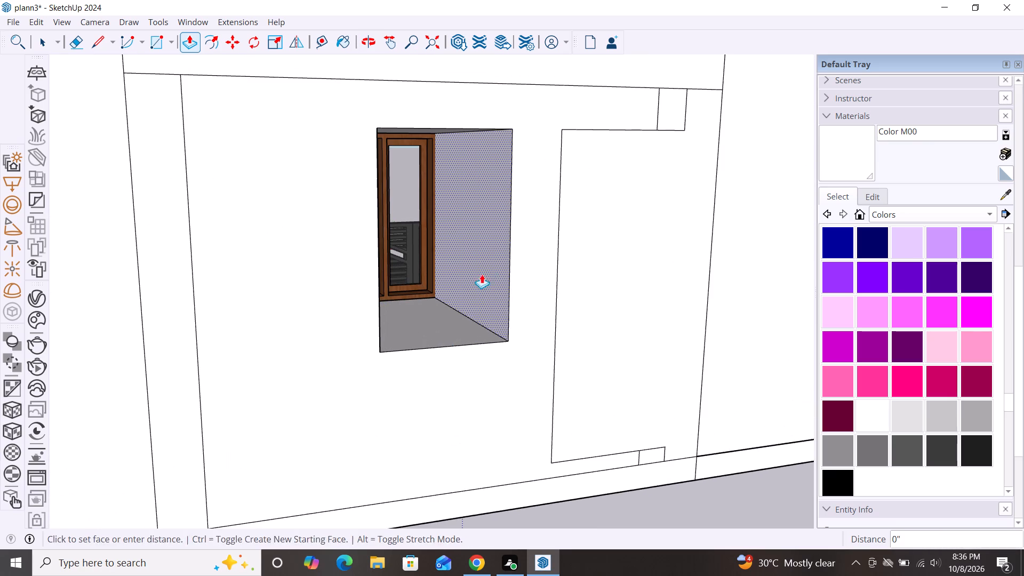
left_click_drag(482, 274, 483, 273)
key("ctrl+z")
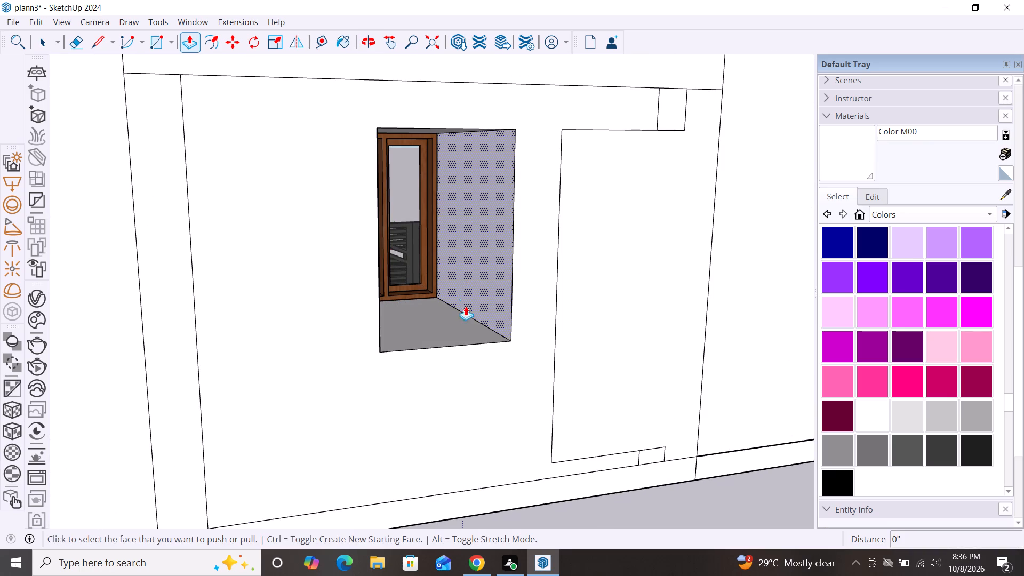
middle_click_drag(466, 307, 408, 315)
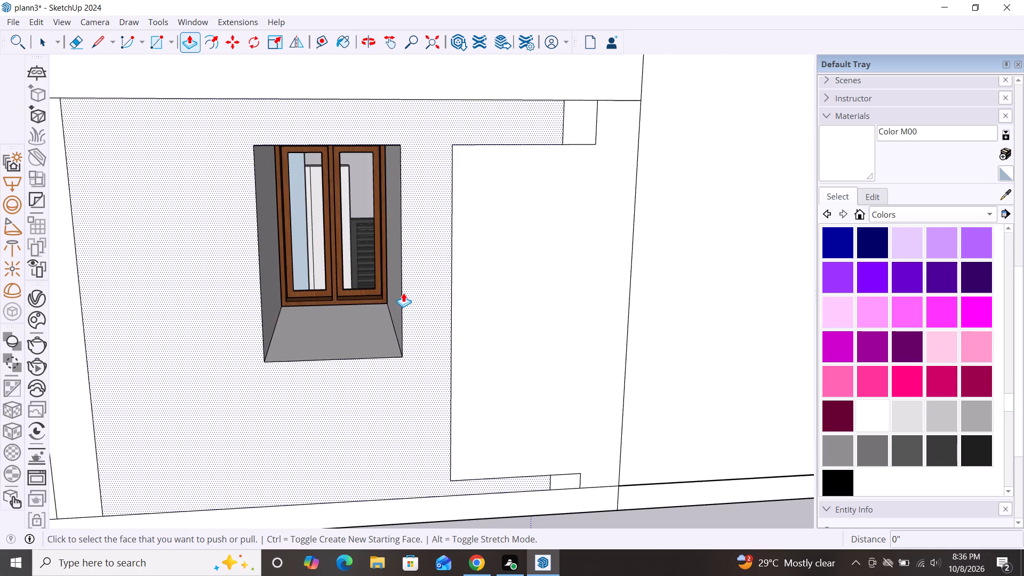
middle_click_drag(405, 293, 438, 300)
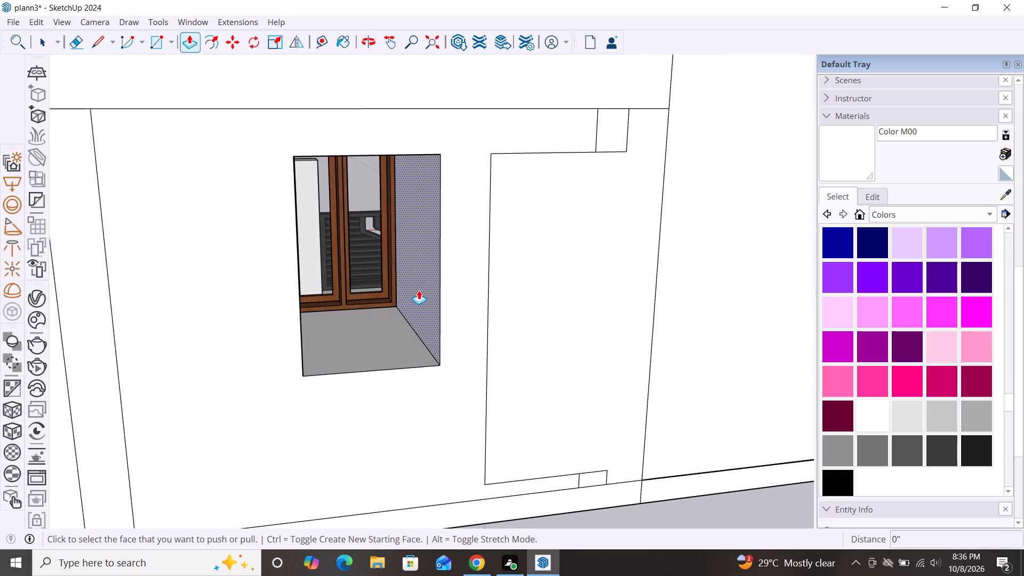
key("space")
Close the tall upper-floor opening in the side wall by Push/Pulling its jamb 3' 2" across the opening.
scroll(418, 281, "down", 7)
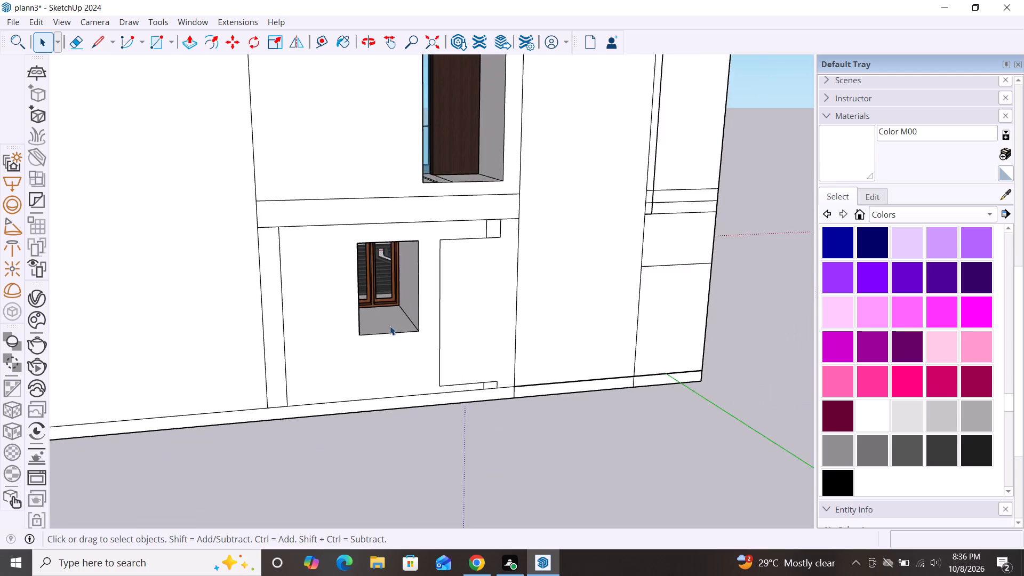
scroll(390, 326, "down", 3)
middle_click_drag(486, 341, 415, 343)
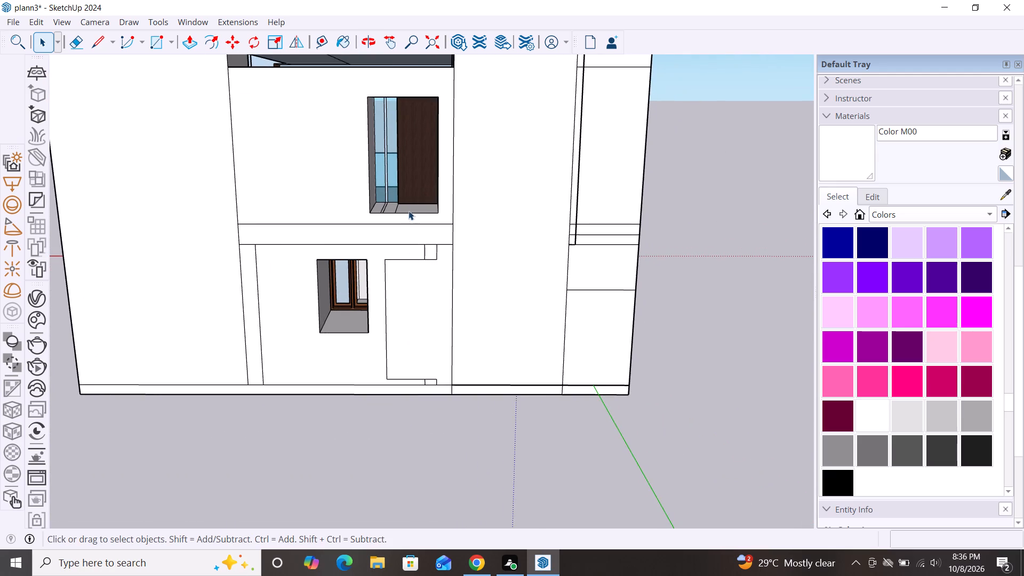
scroll(404, 205, "up", 4)
middle_click_drag(415, 221, 469, 235)
scroll(467, 187, "up", 3)
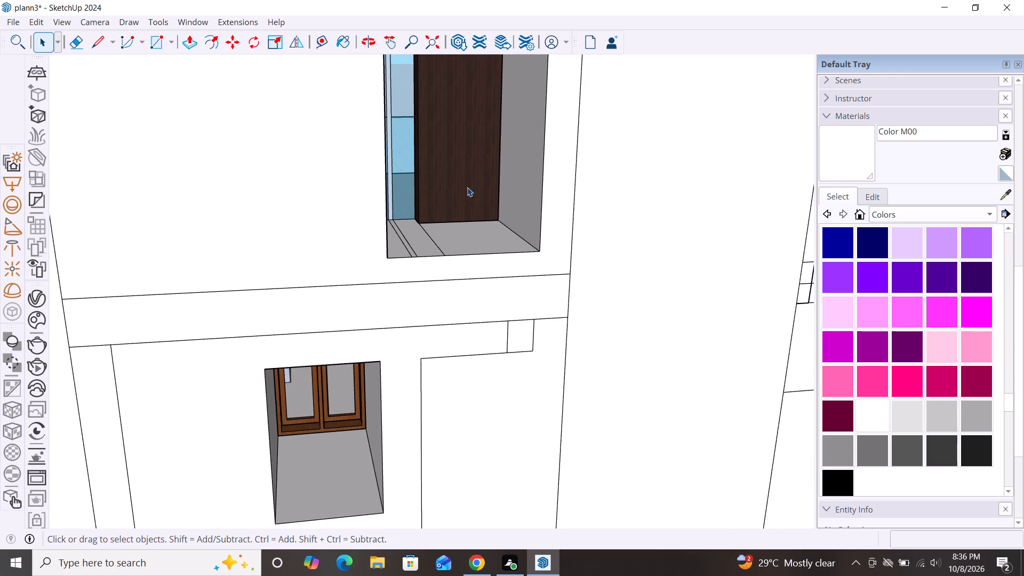
key("p")
key("p")
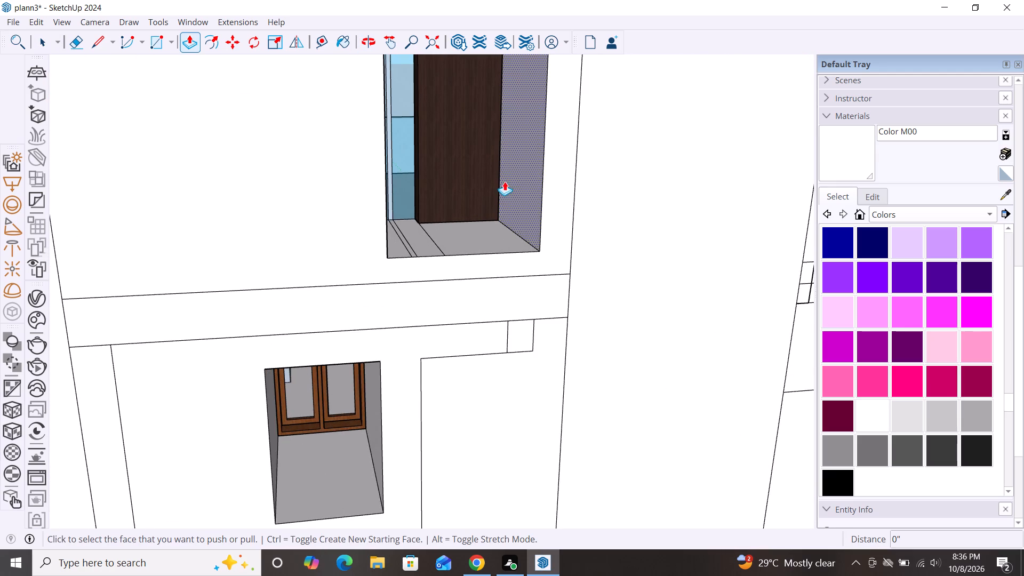
left_click(513, 179)
left_click(355, 212)
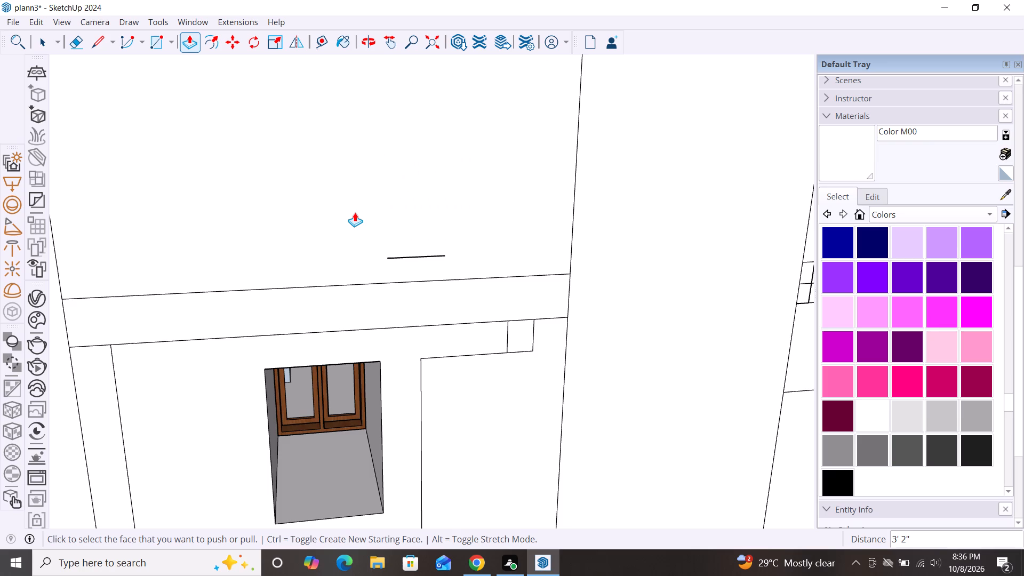
key("space")
Examine the house from the side around to the front elevation, including the gate, compound wall and entrance area.
scroll(367, 228, "down", 13)
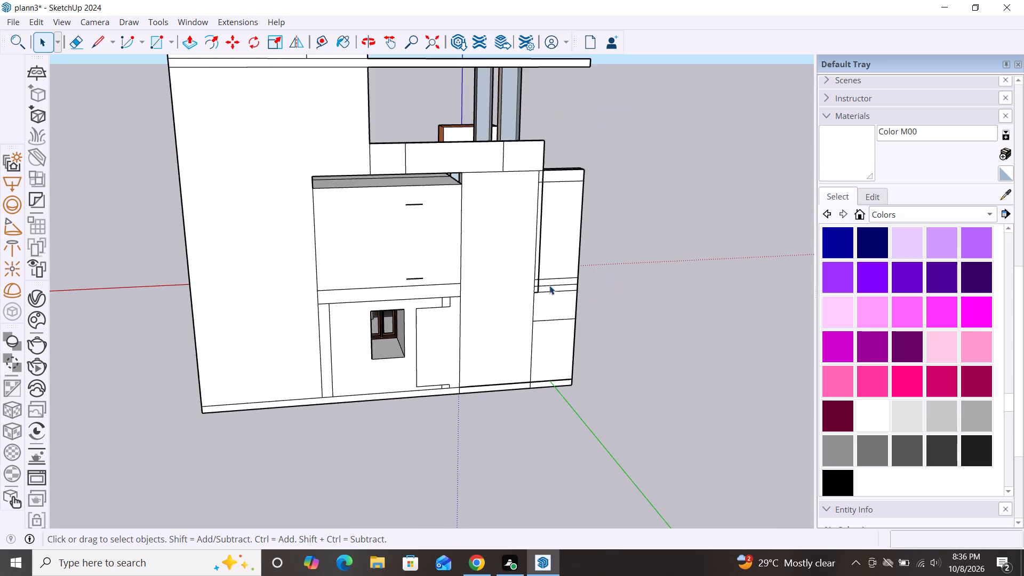
scroll(565, 293, "down", 1)
middle_click_drag(636, 358, 175, 334, "alt")
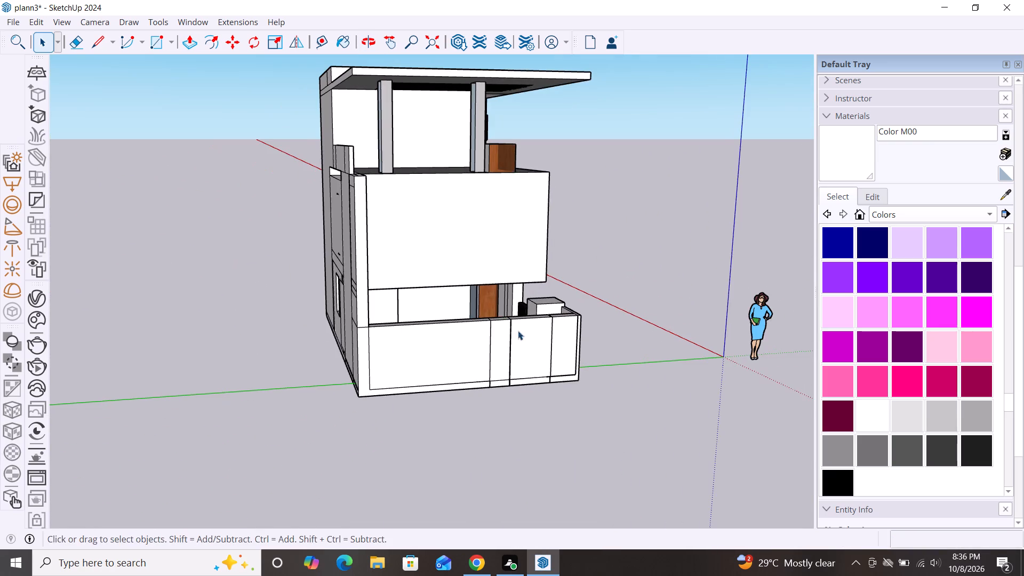
middle_click_drag(526, 326, 128, 311, "alt")
middle_click_drag(601, 361, 384, 355, "alt")
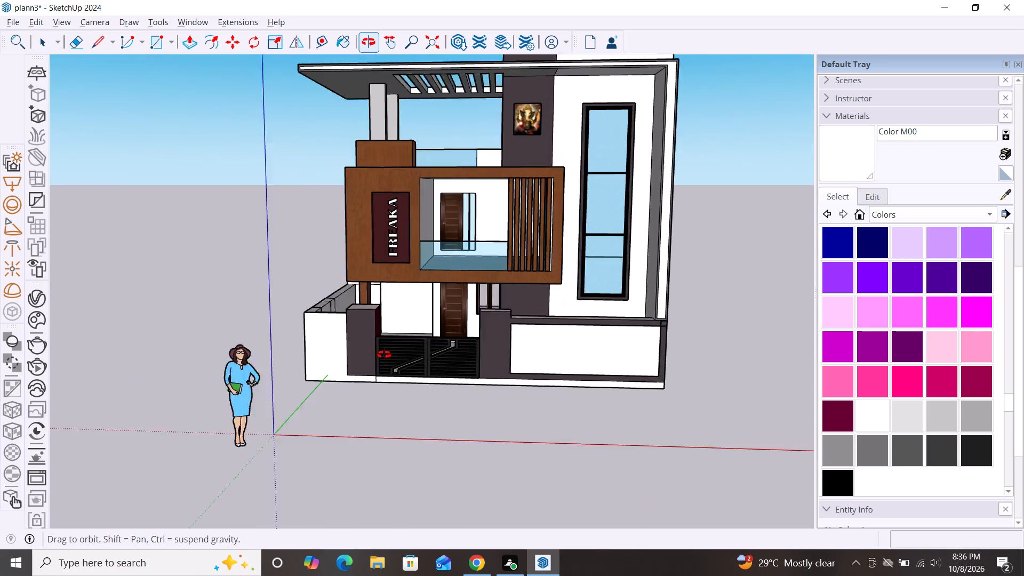
middle_click_drag(384, 355, 383, 354, "alt")
scroll(429, 302, "up", 4)
scroll(444, 311, "down", 2)
middle_click_drag(452, 359, 534, 358)
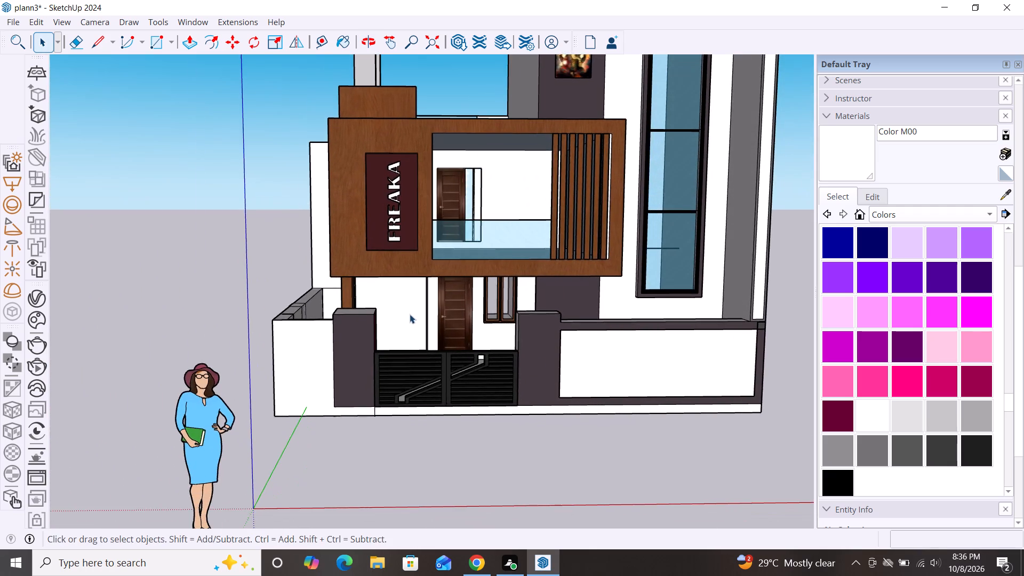
scroll(409, 310, "up", 5)
scroll(370, 253, "down", 4)
scroll(449, 319, "down", 3)
scroll(467, 368, "up", 2)
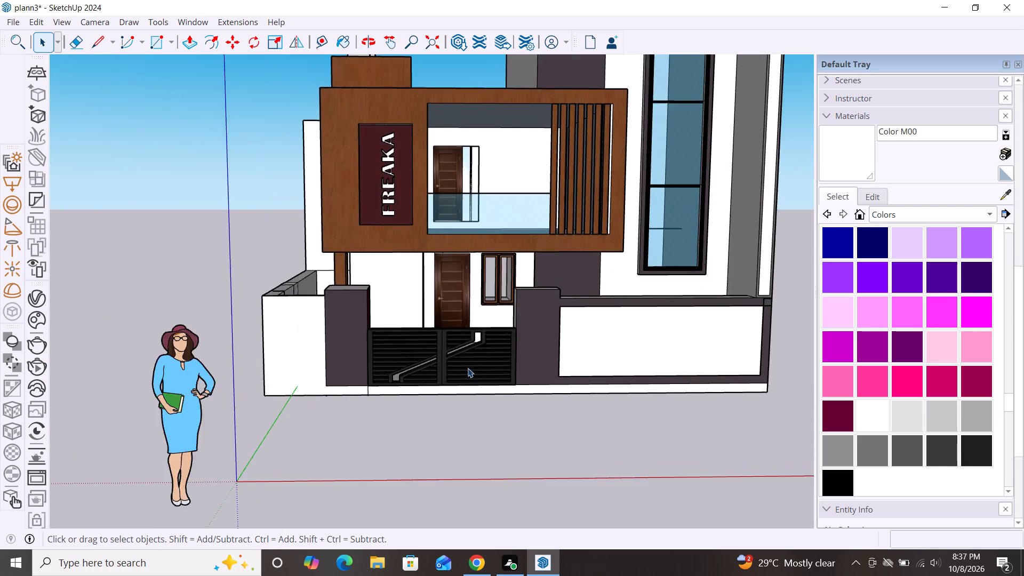
Examine the front elevation from several angles, including the gate, compound wall, wood-framed balcony and the balcony door with its glazed side strip.
scroll(468, 368, "up", 12)
scroll(407, 276, "down", 5)
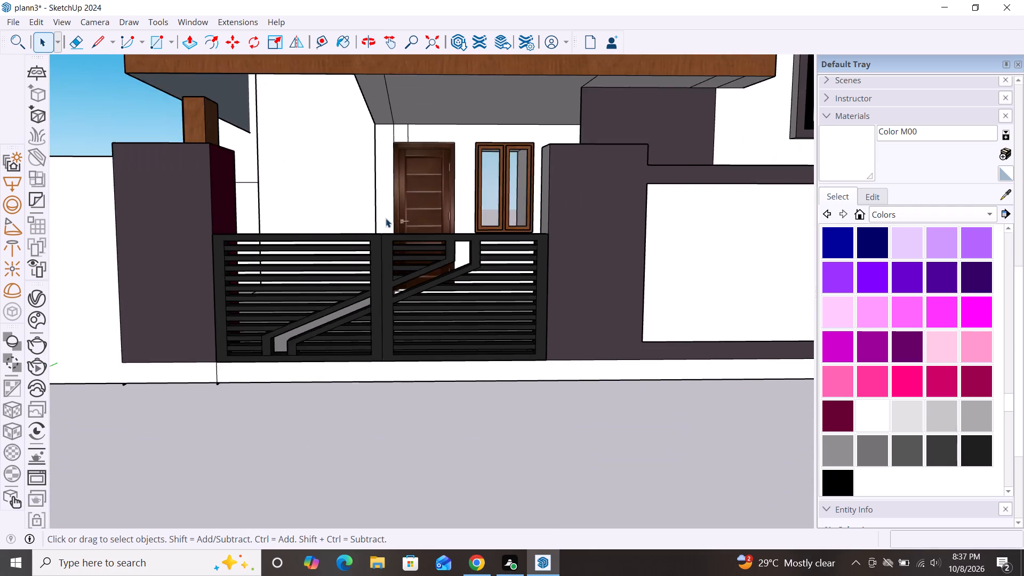
scroll(386, 218, "down", 4)
scroll(482, 286, "down", 3)
scroll(675, 403, "down", 3)
scroll(583, 251, "down", 2)
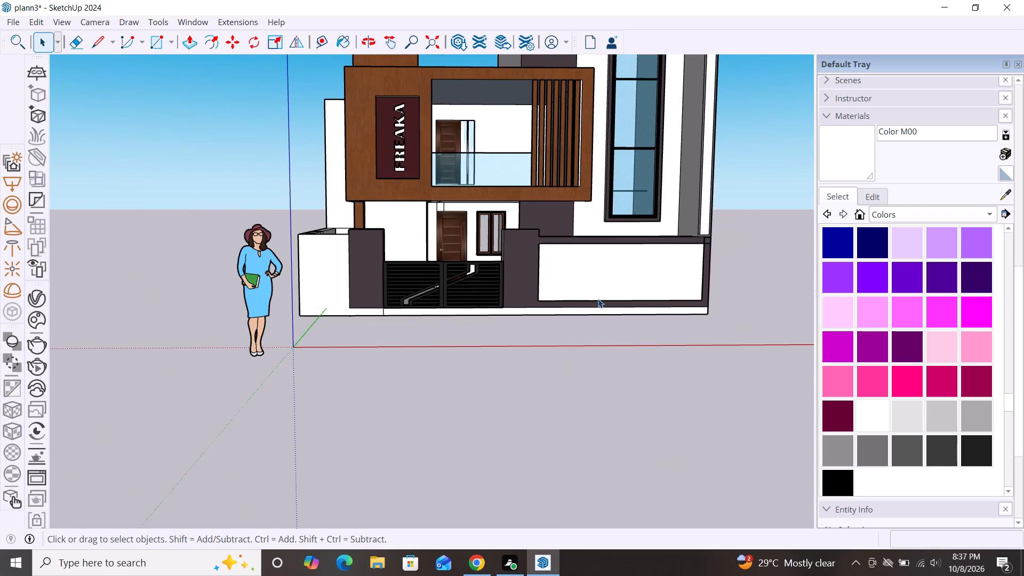
scroll(598, 299, "down", 2)
double_click(578, 405)
scroll(580, 267, "down", 1)
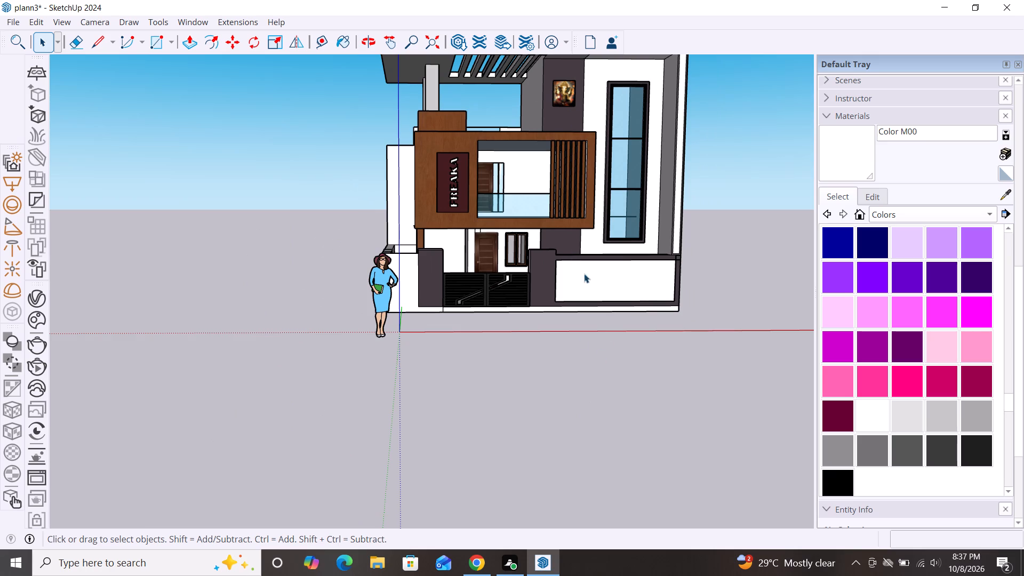
scroll(584, 274, "down", 4)
scroll(606, 154, "up", 5)
middle_click_drag(603, 214, 541, 207)
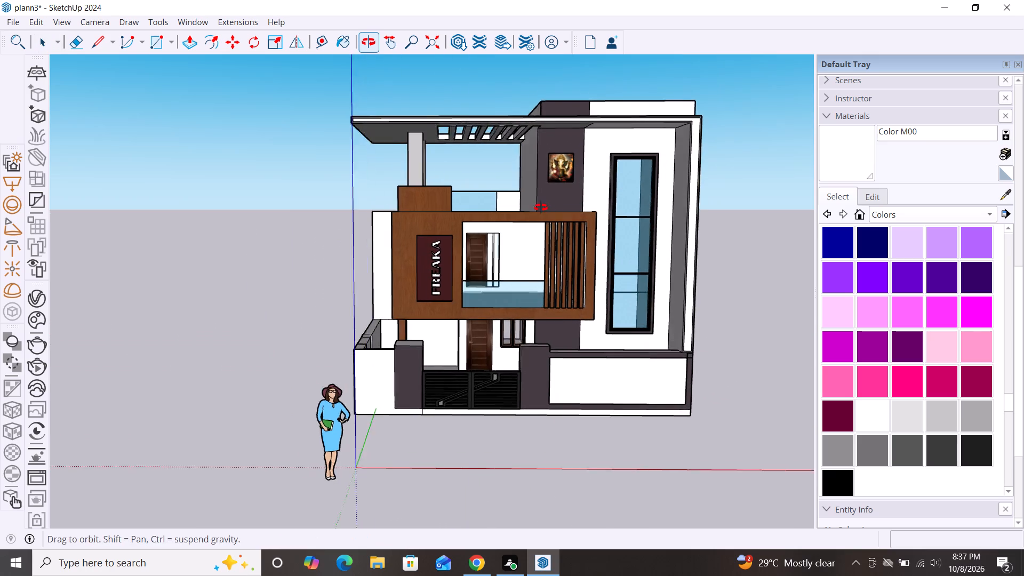
middle_click_drag(541, 207, 535, 206)
scroll(400, 99, "down", 4)
middle_click_drag(527, 290, 602, 306)
scroll(550, 166, "up", 6)
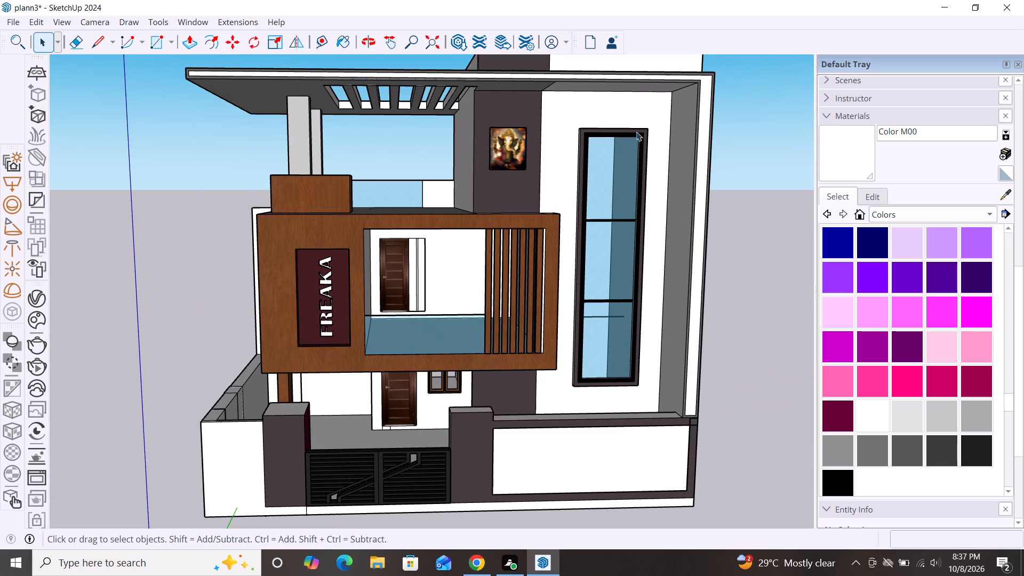
scroll(550, 228, "down", 6)
double_click(678, 225)
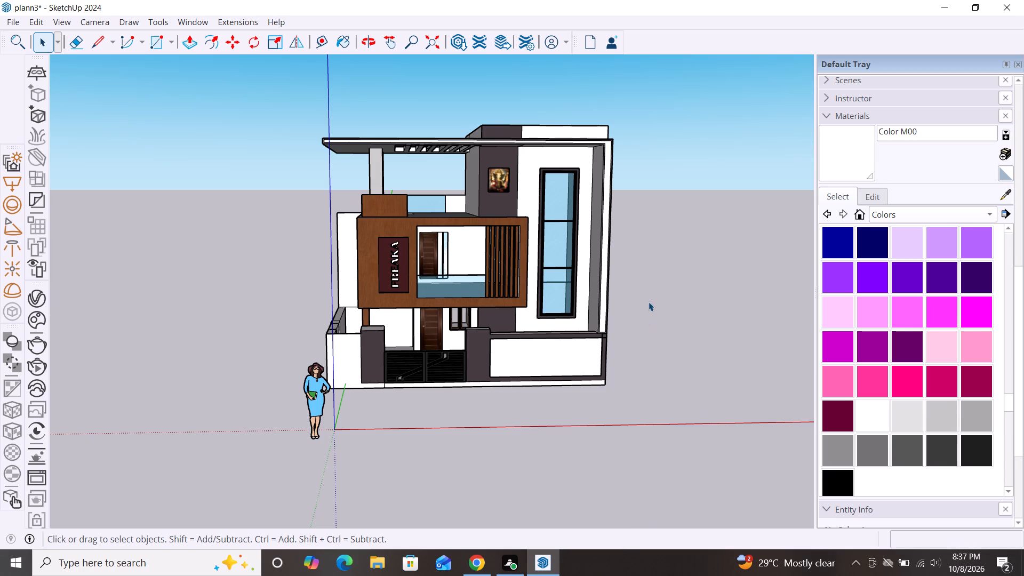
scroll(649, 301, "down", 3)
middle_click_drag(626, 357, 565, 365)
triple_click(651, 330)
double_click(651, 330)
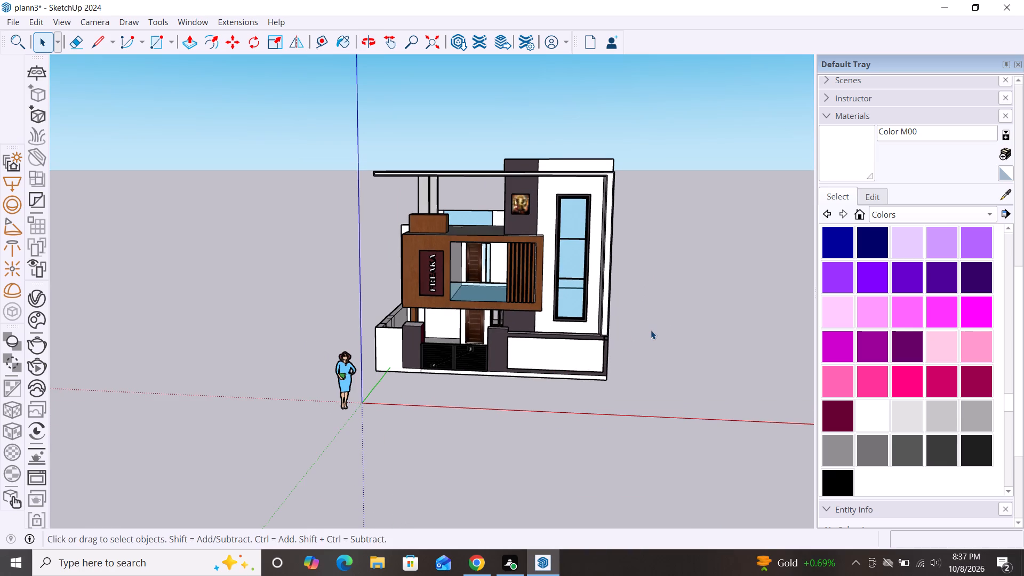
scroll(651, 330, "up", 4)
scroll(651, 330, "down", 3)
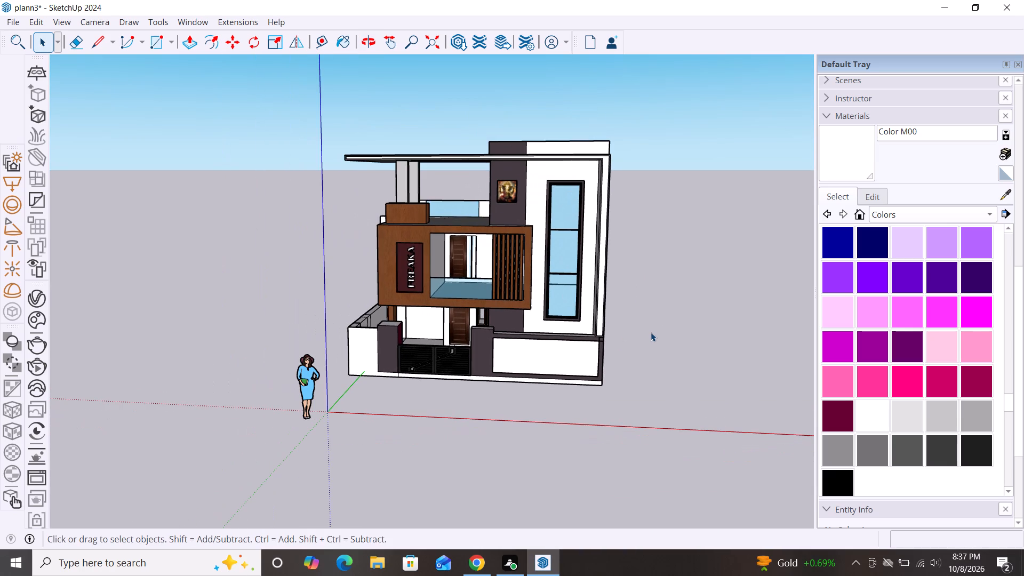
triple_click(651, 332)
scroll(461, 289, "up", 4)
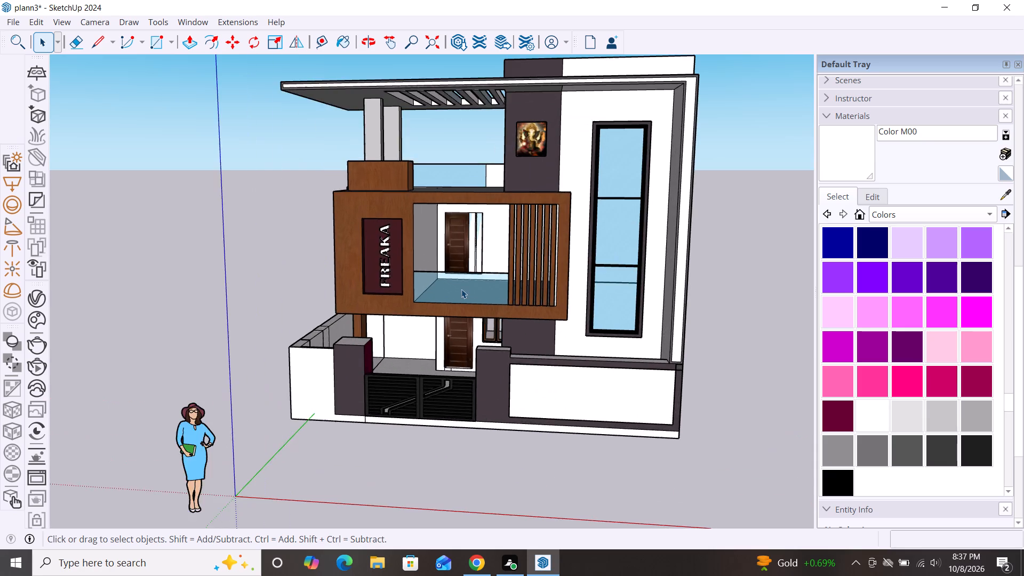
scroll(461, 289, "up", 8)
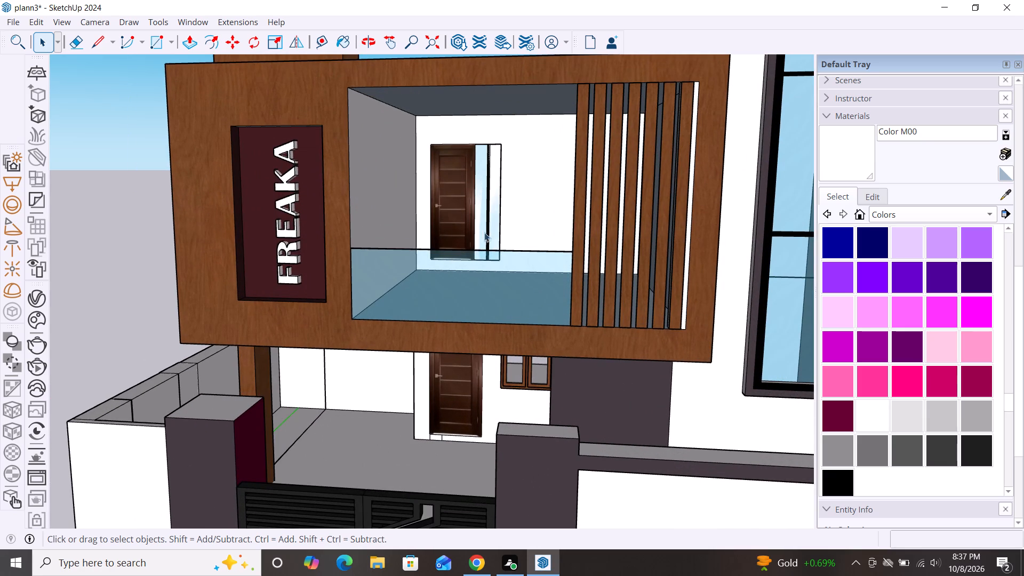
middle_click_drag(518, 240, 514, 261)
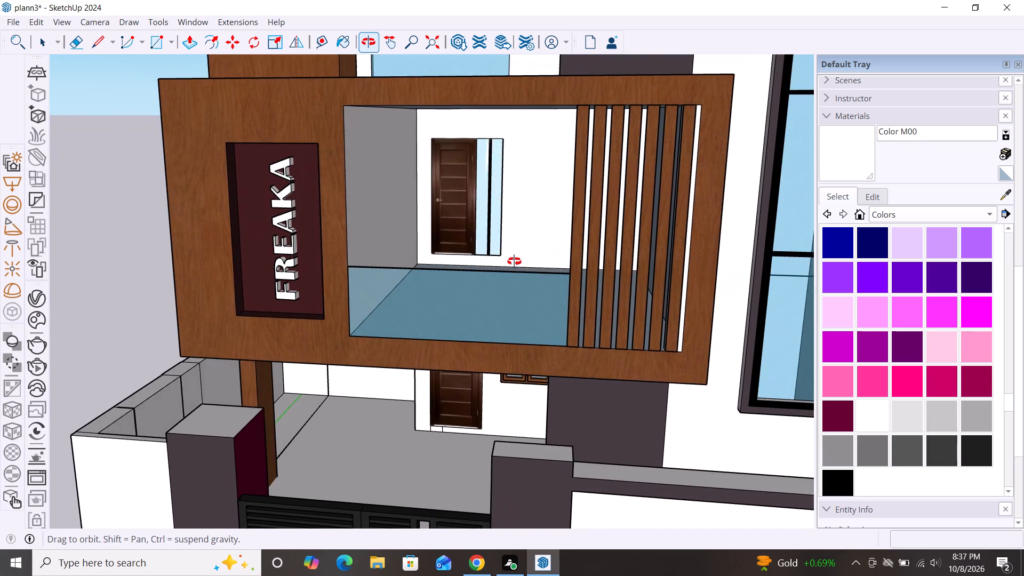
middle_click_drag(514, 261, 563, 271)
scroll(465, 257, "down", 1)
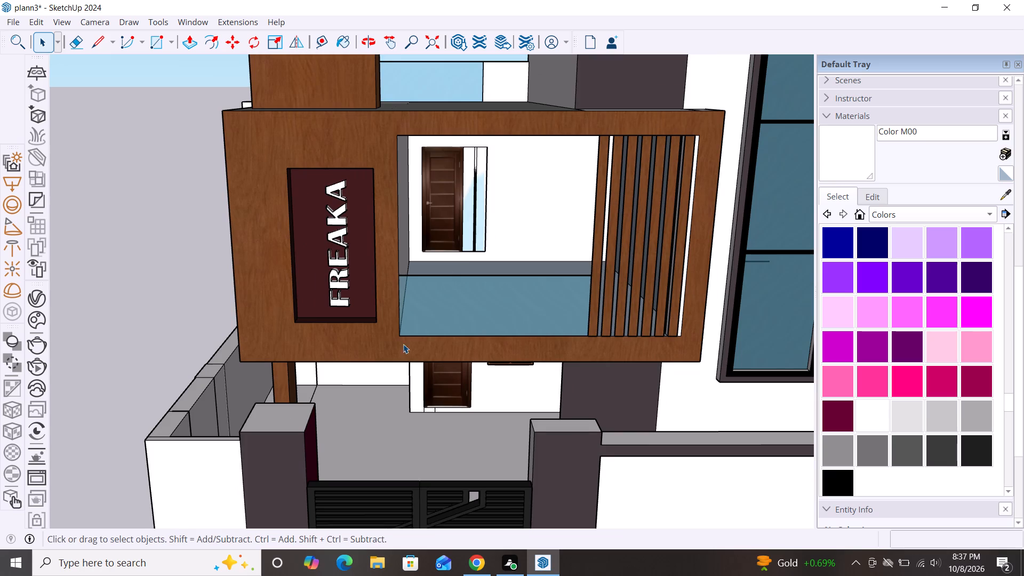
Undo the closing of the tall upper-floor opening in the side wall.
middle_click_drag(322, 362, 749, 383)
scroll(383, 271, "down", 3)
middle_click_drag(253, 348, 365, 345)
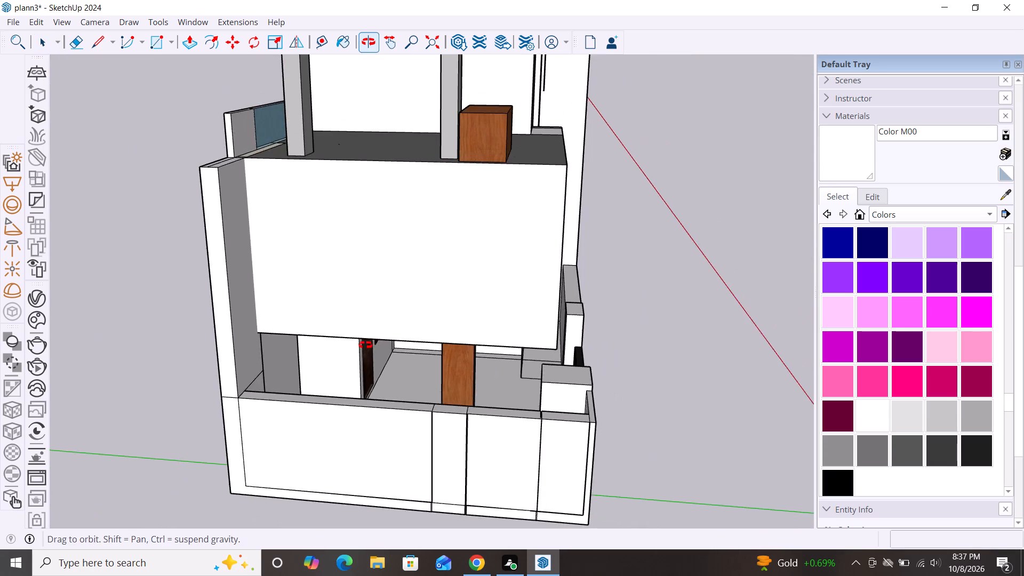
middle_click_drag(365, 345, 740, 390)
scroll(388, 354, "up", 5)
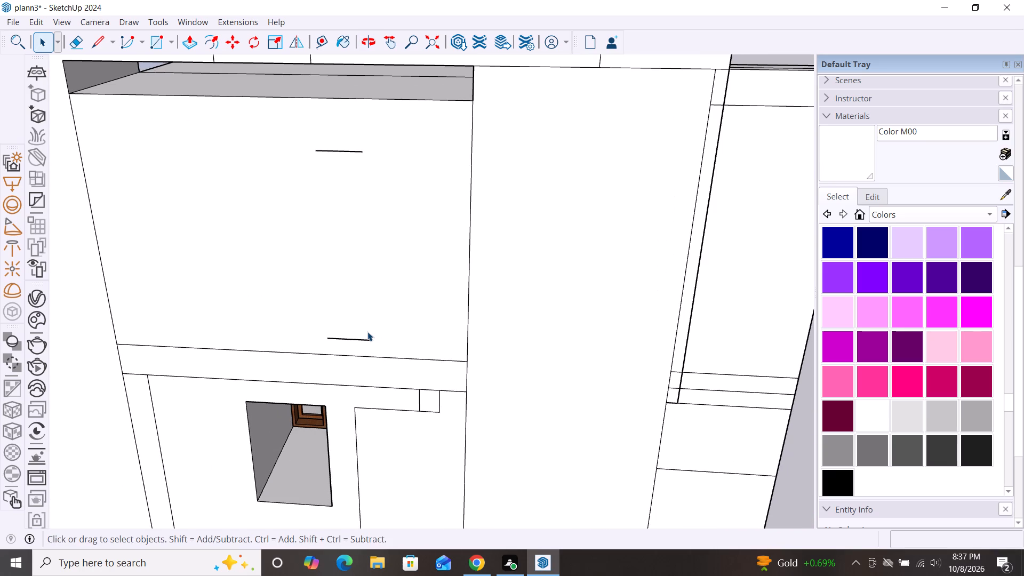
key("ctrl+z")
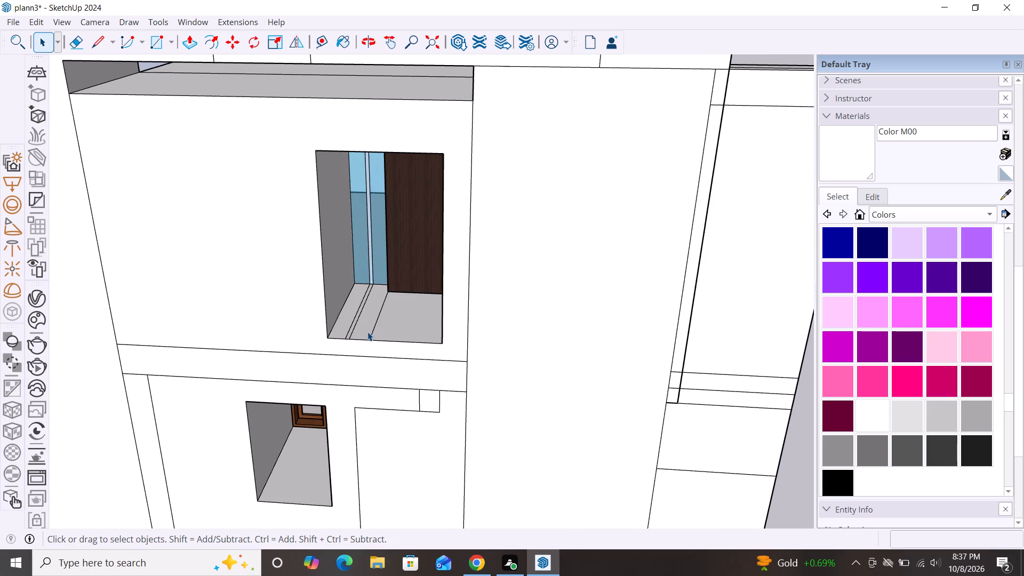
Narrow the tall upper-floor opening by Push/Pulling the jamb on the door side 1' 11 15/16" inward, leaving the glazed strip exposed.
middle_click_drag(372, 281, 413, 240)
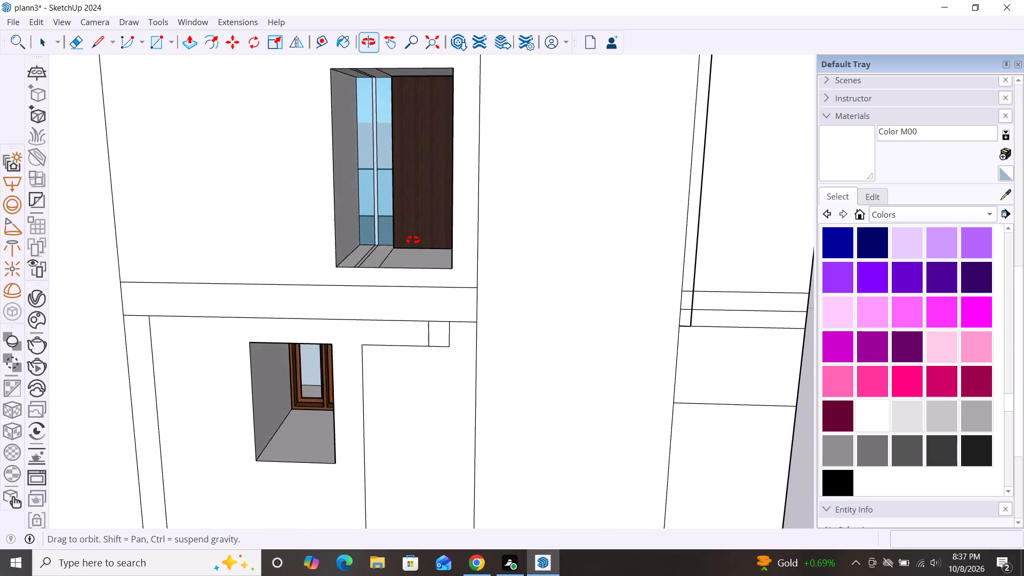
middle_click_drag(413, 240, 448, 252)
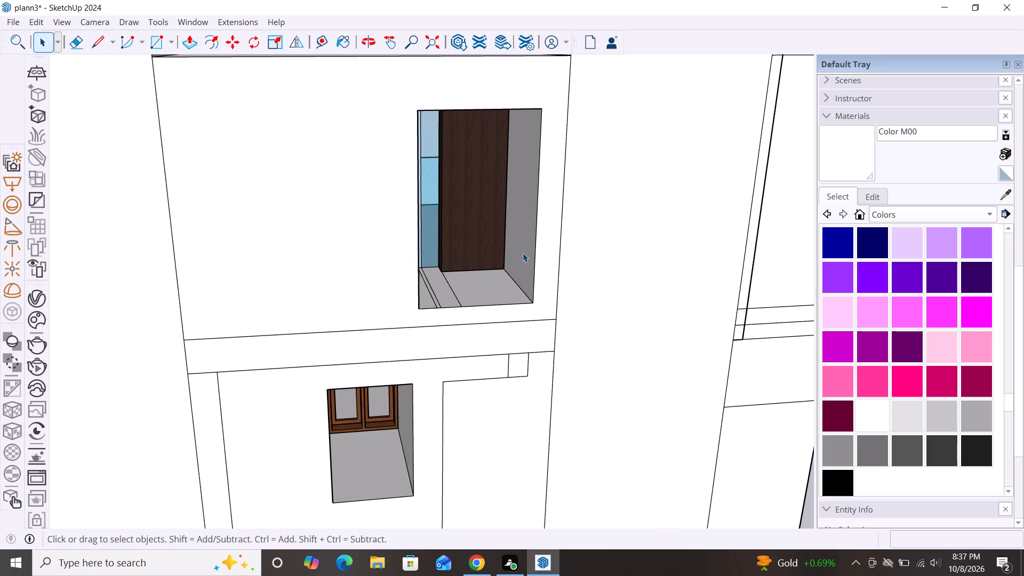
key("p")
left_click(522, 254)
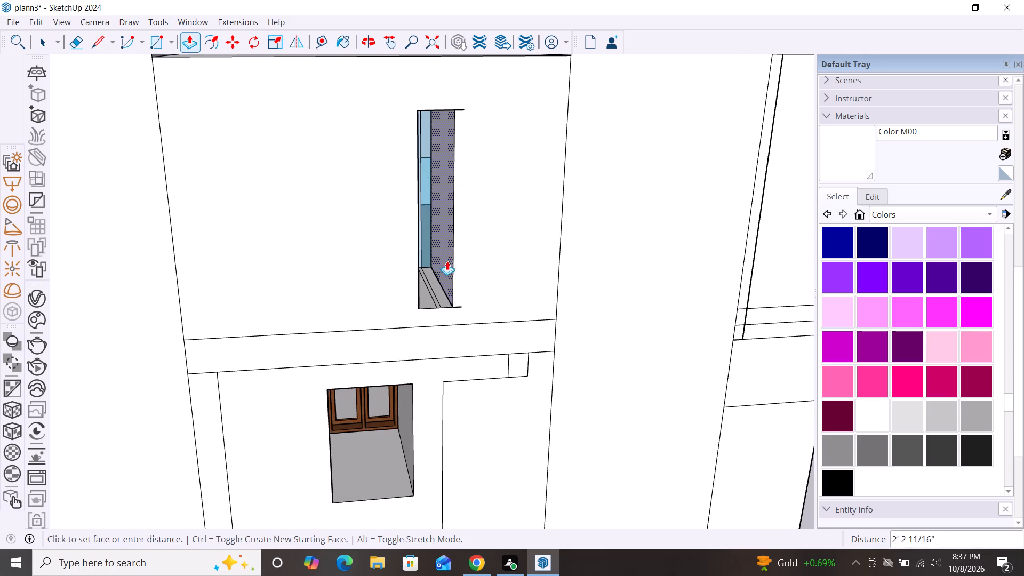
double_click(460, 307)
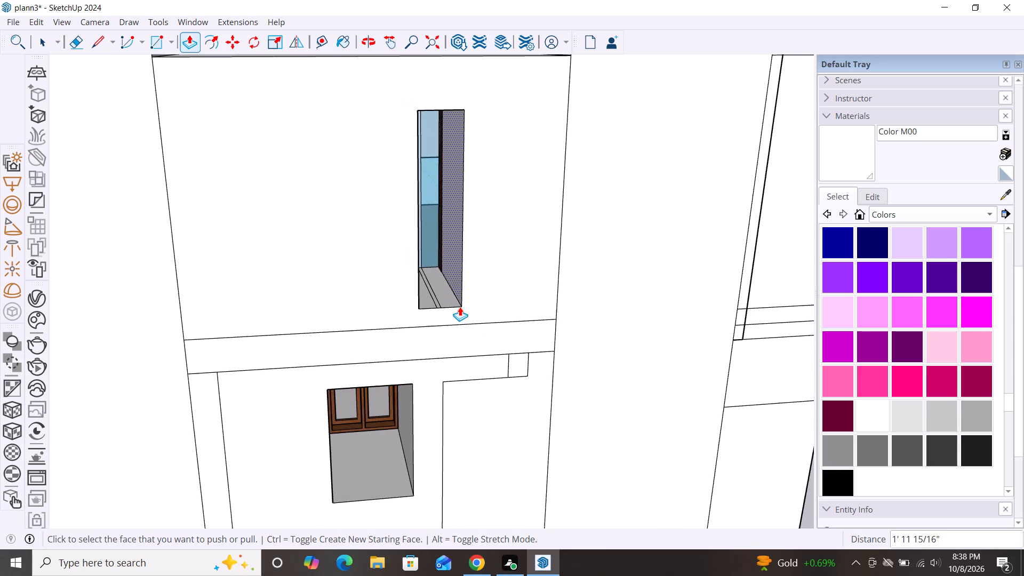
key("space")
Examine the side wall with the narrowed upper-floor opening and the small window below it.
scroll(441, 240, "down", 3)
middle_click_drag(447, 295, 394, 288)
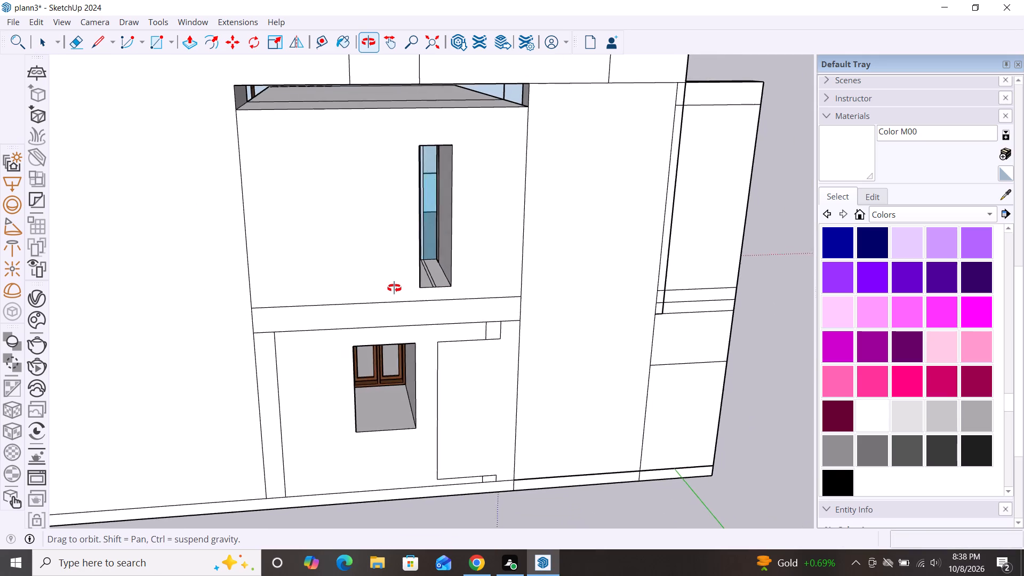
middle_click_drag(394, 288, 382, 285)
scroll(414, 209, "down", 2)
scroll(426, 289, "up", 3)
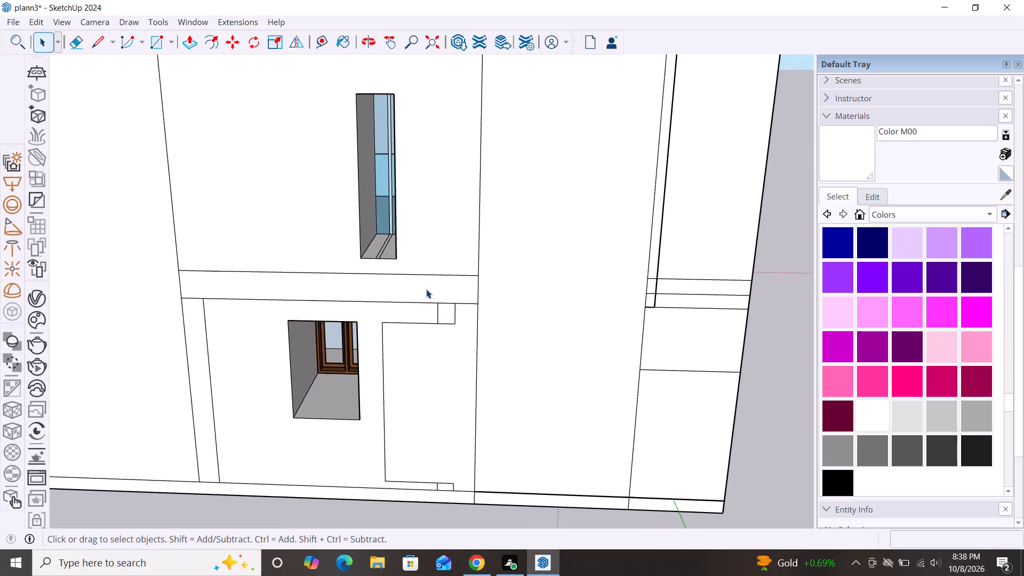
scroll(426, 289, "down", 6)
scroll(612, 314, "down", 2)
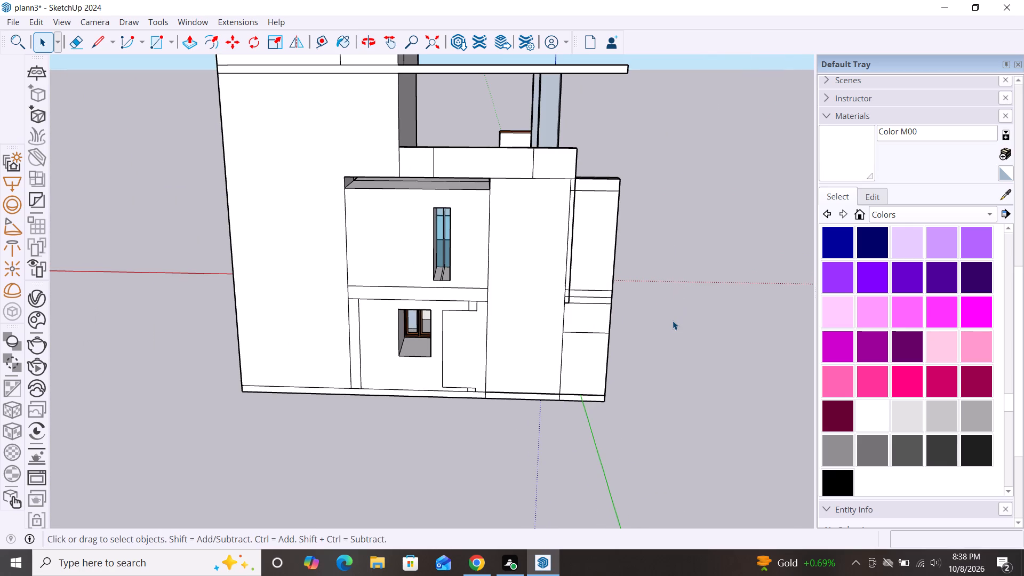
scroll(673, 321, "down", 2)
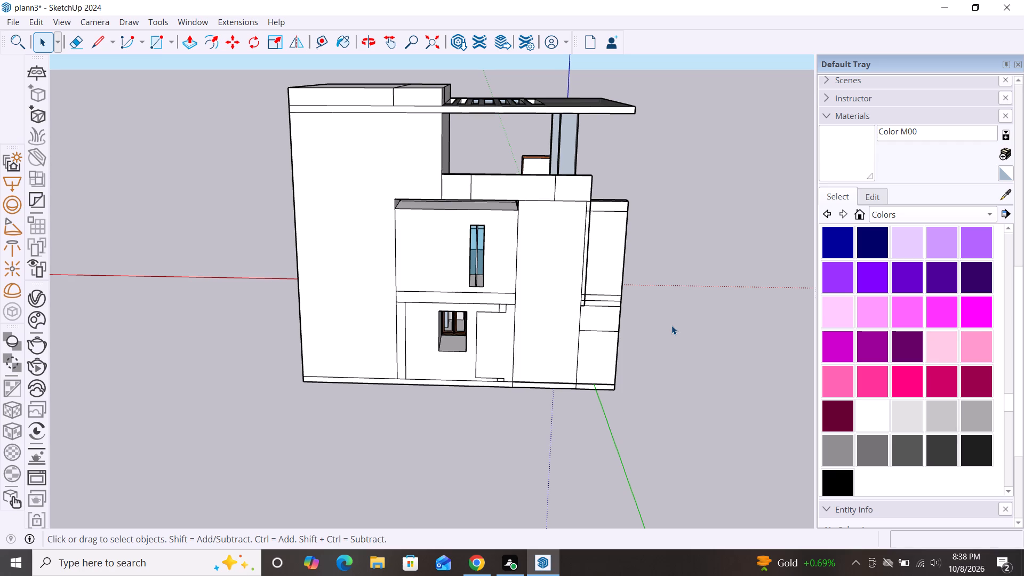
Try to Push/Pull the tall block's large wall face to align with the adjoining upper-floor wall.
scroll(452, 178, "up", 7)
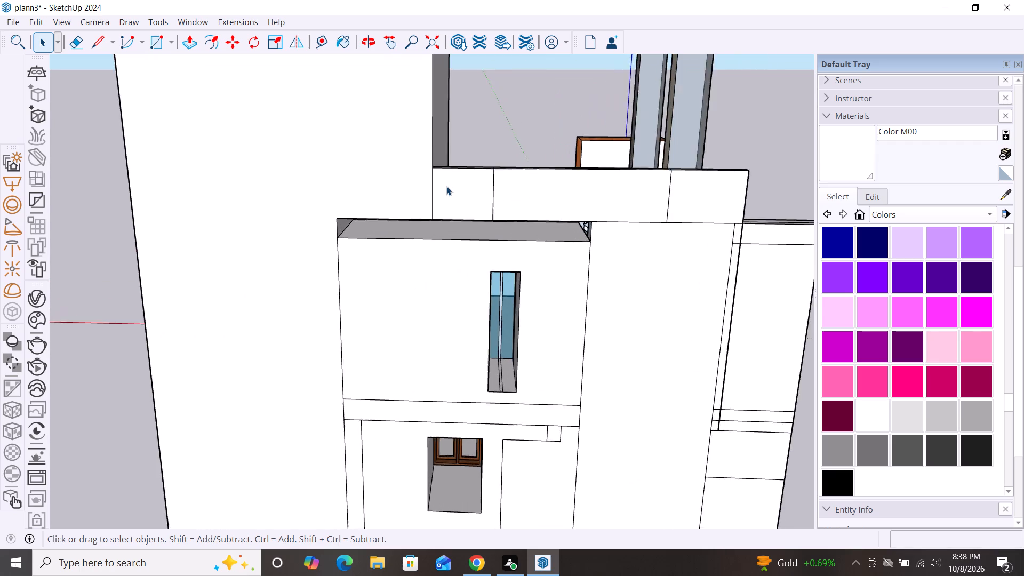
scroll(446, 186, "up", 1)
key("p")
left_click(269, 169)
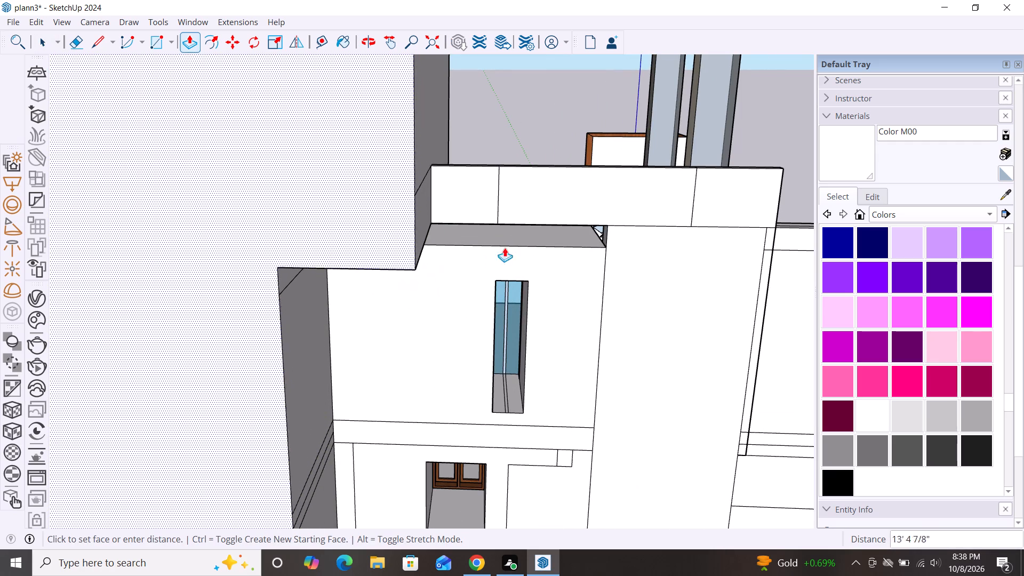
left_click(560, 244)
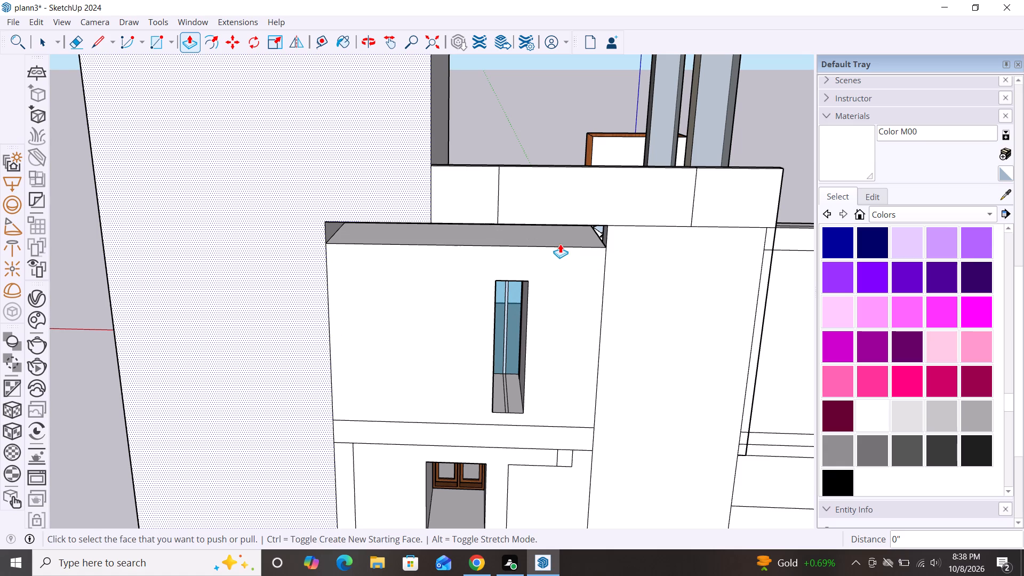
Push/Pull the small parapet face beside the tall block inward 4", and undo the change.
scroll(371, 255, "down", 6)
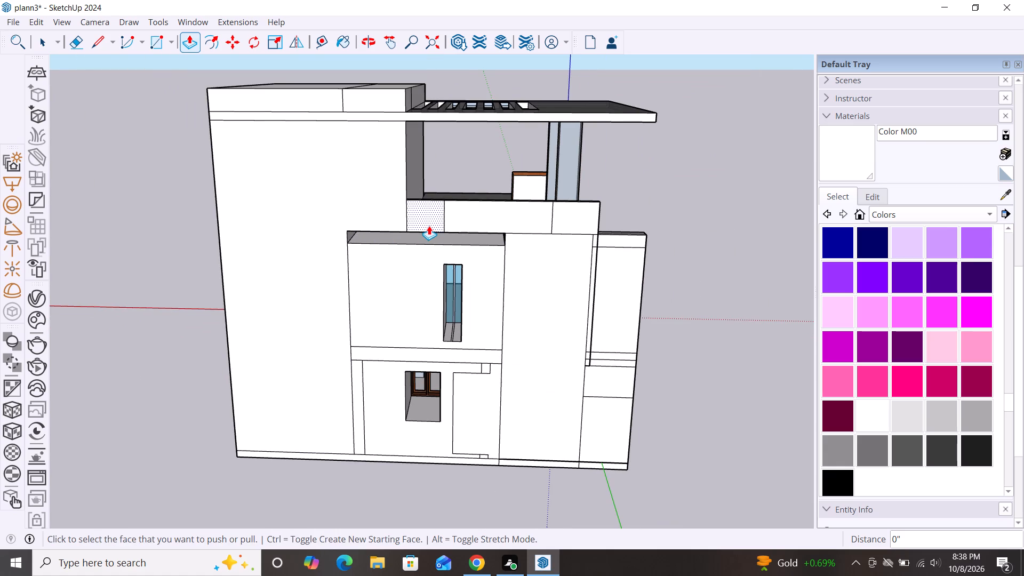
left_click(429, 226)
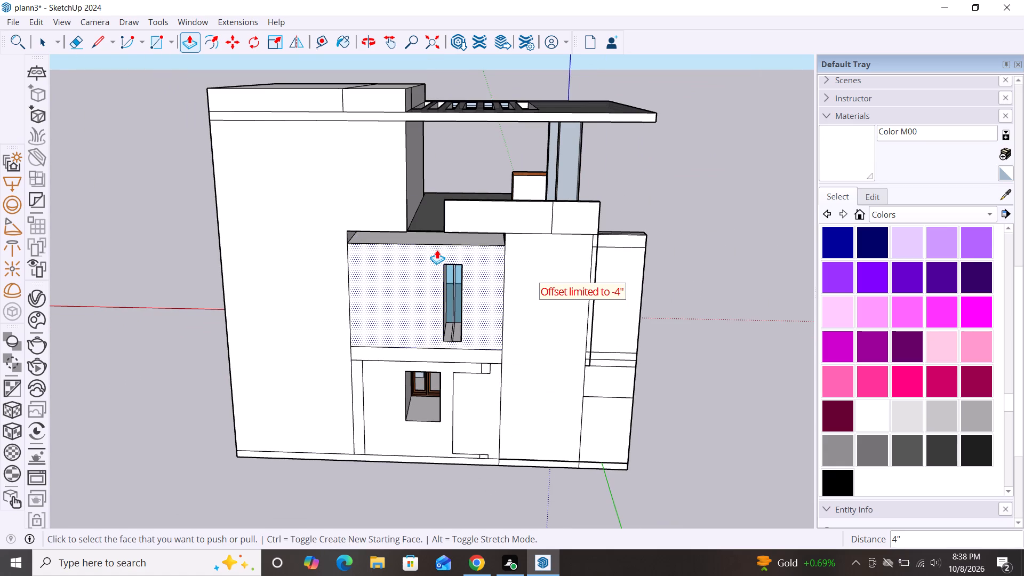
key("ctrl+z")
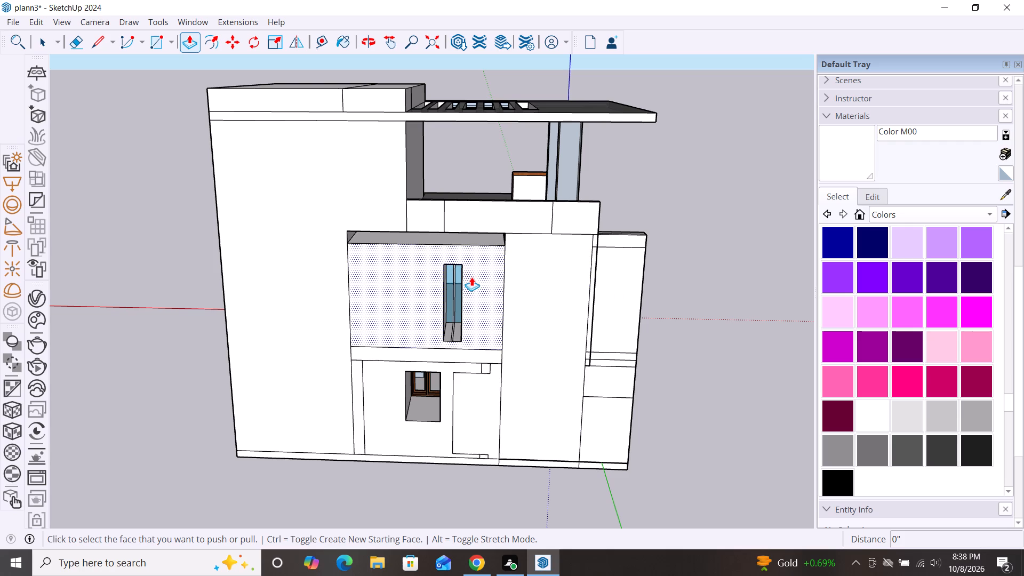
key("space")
Examine the long horizontal gap between the upper-floor side wall and the parapet above it.
middle_click_drag(483, 321, 494, 253, "alt")
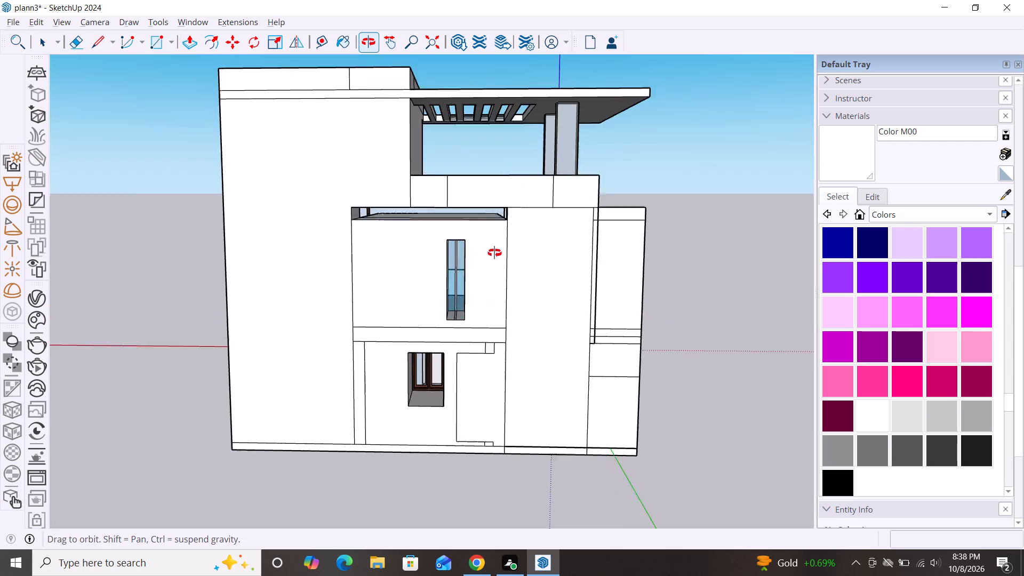
middle_click_drag(494, 253, 498, 273, "alt")
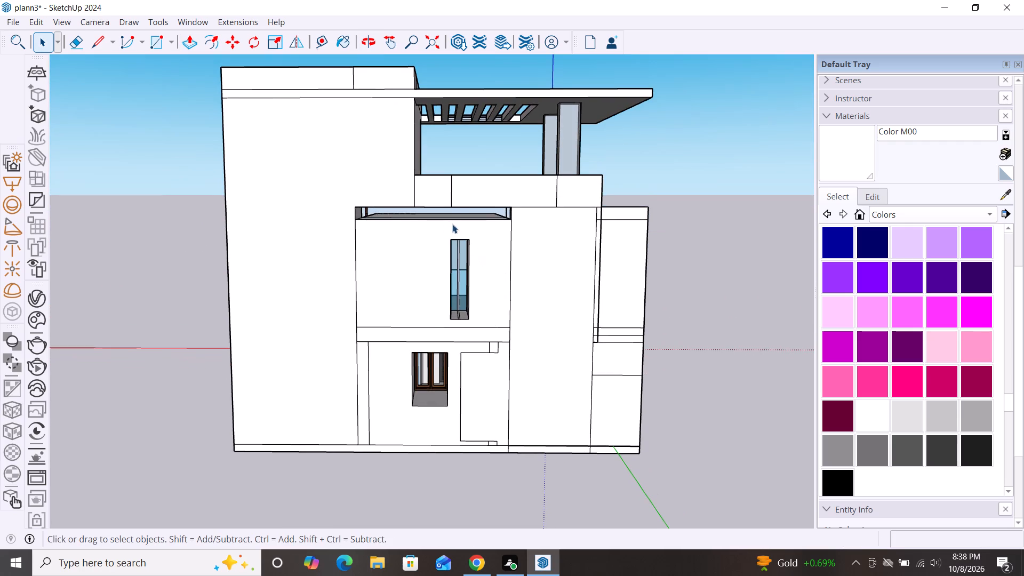
scroll(438, 215, "up", 15)
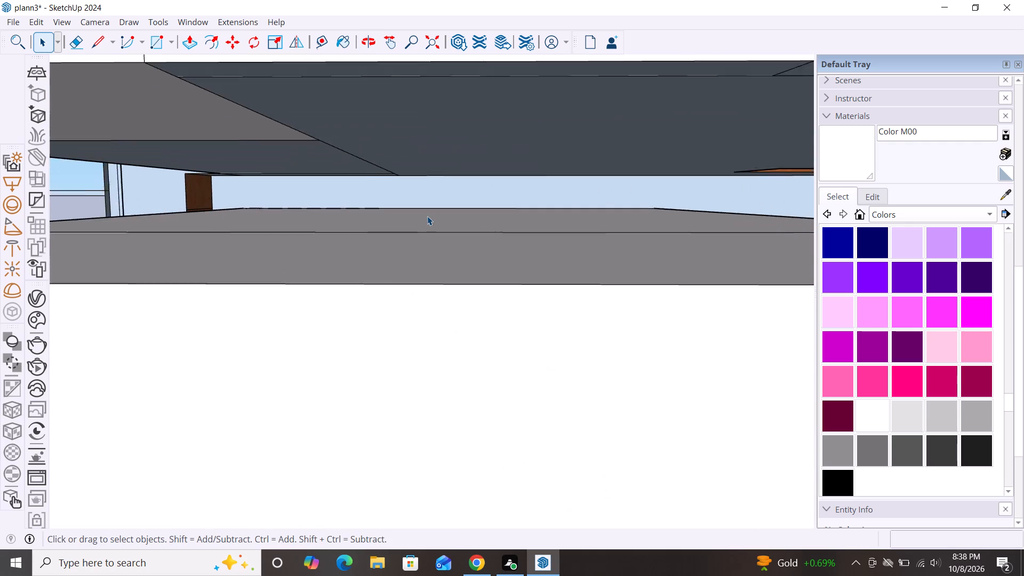
scroll(427, 216, "up", 6)
scroll(427, 216, "down", 5)
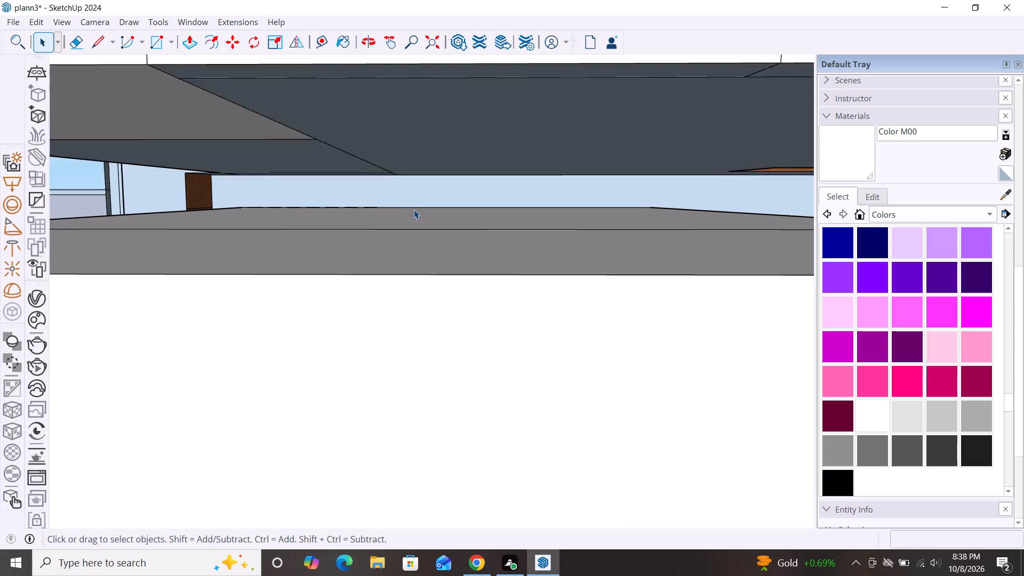
scroll(414, 210, "down", 10)
scroll(370, 218, "down", 2)
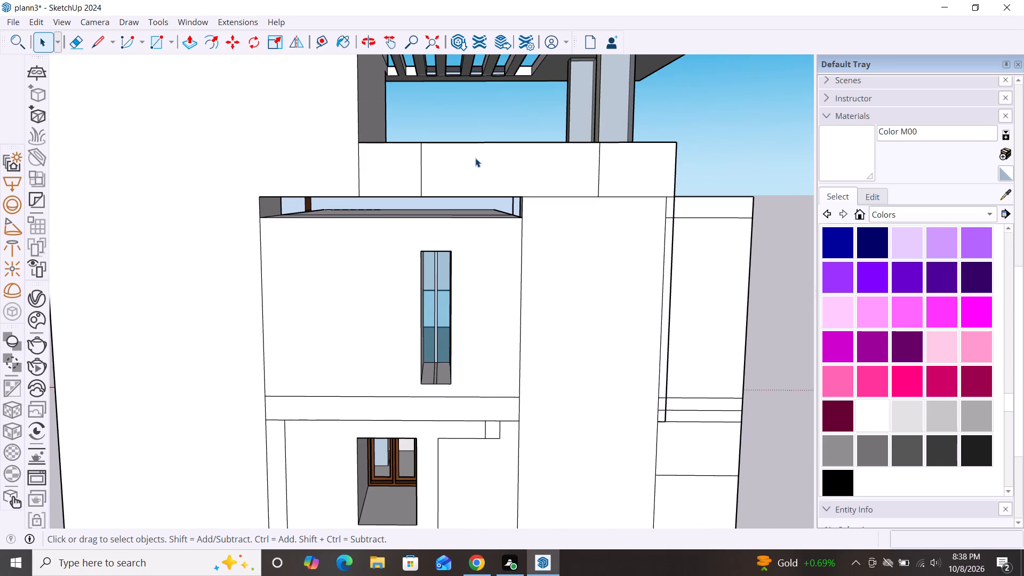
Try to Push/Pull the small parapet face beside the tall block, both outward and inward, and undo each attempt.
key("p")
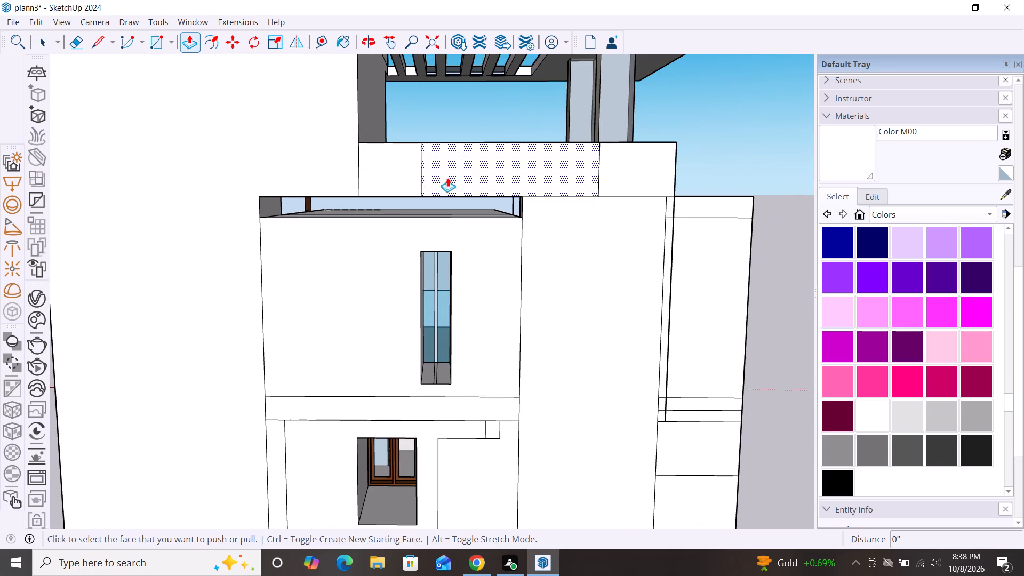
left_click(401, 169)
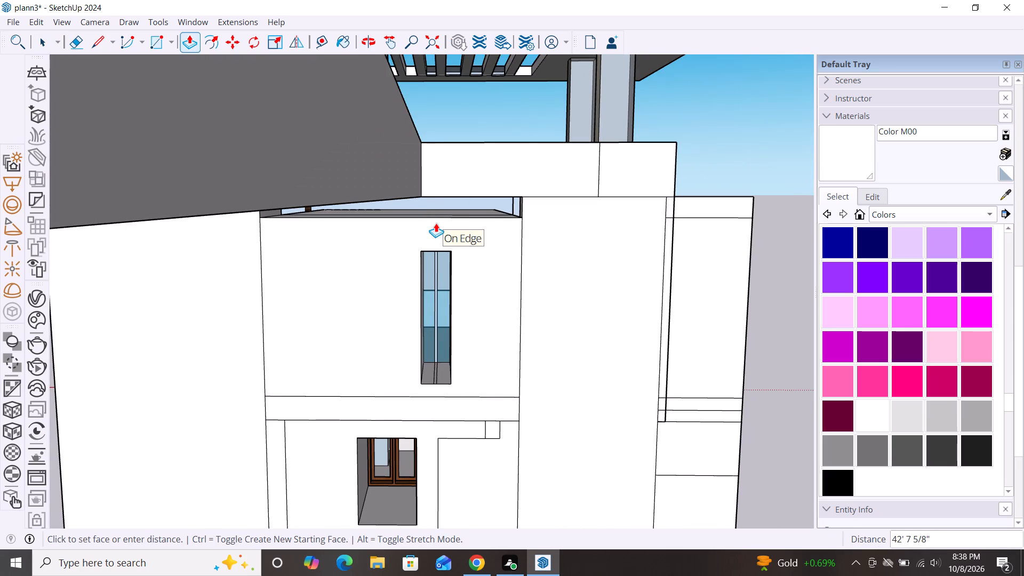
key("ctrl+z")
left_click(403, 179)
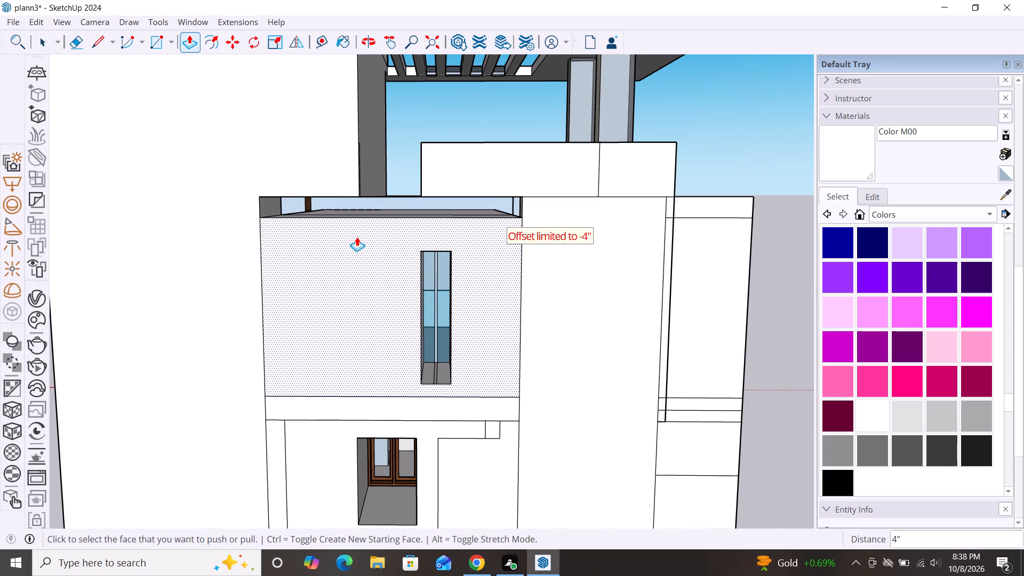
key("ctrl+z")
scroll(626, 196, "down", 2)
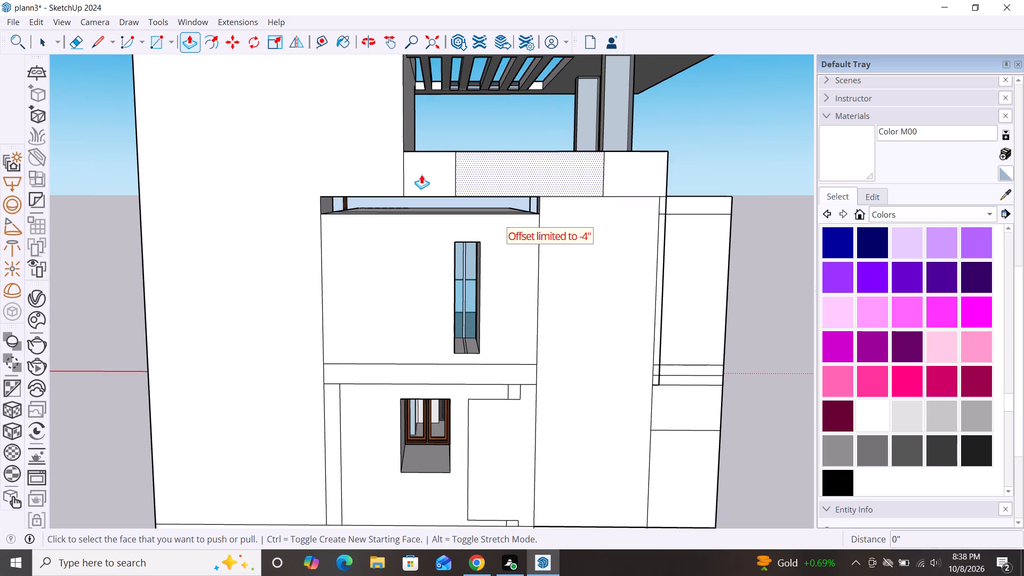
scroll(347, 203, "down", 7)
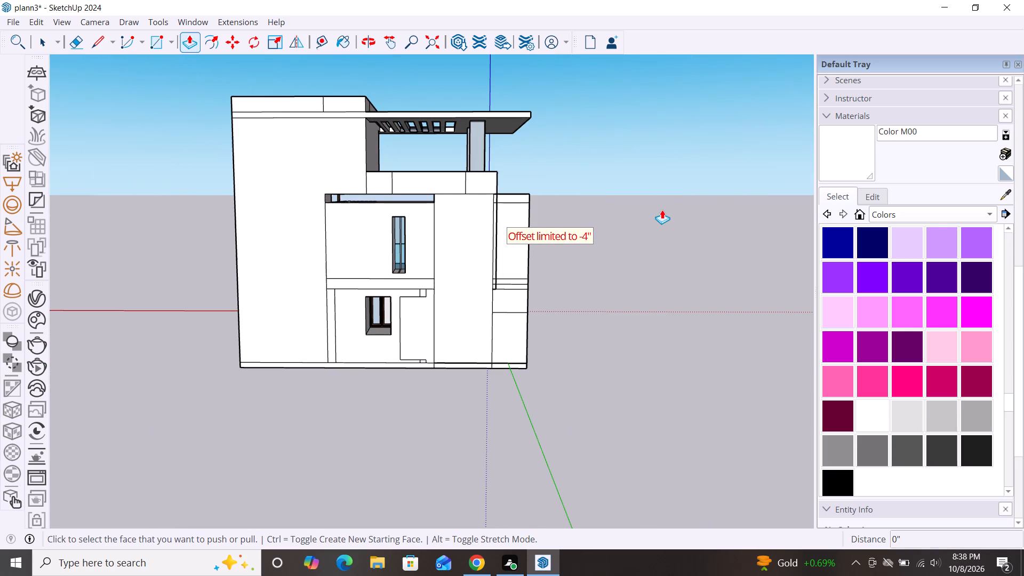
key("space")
Review the house from the side wall around to the front elevation, including the roof slab and the tower top.
scroll(632, 214, "down", 5)
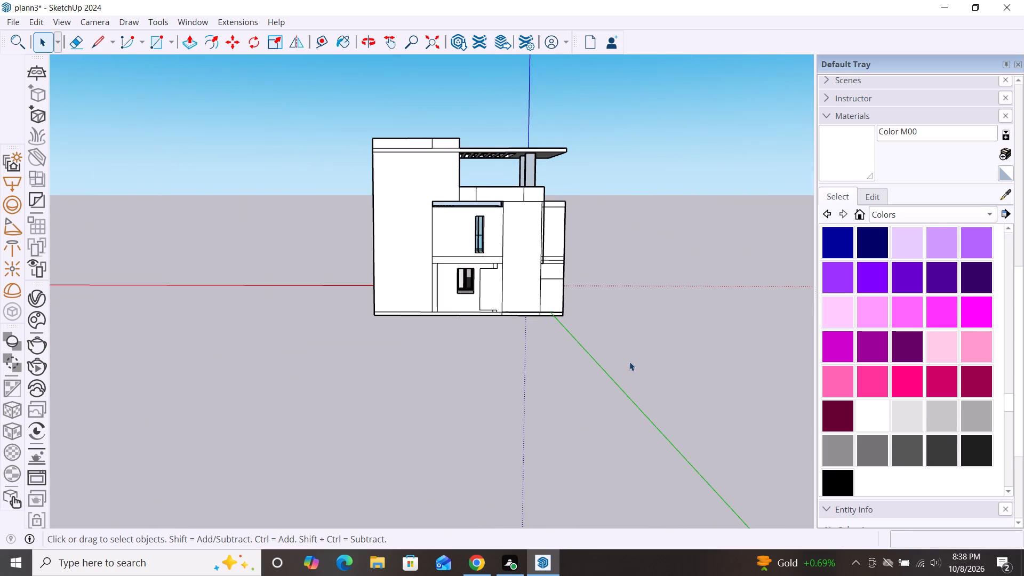
scroll(488, 284, "up", 11)
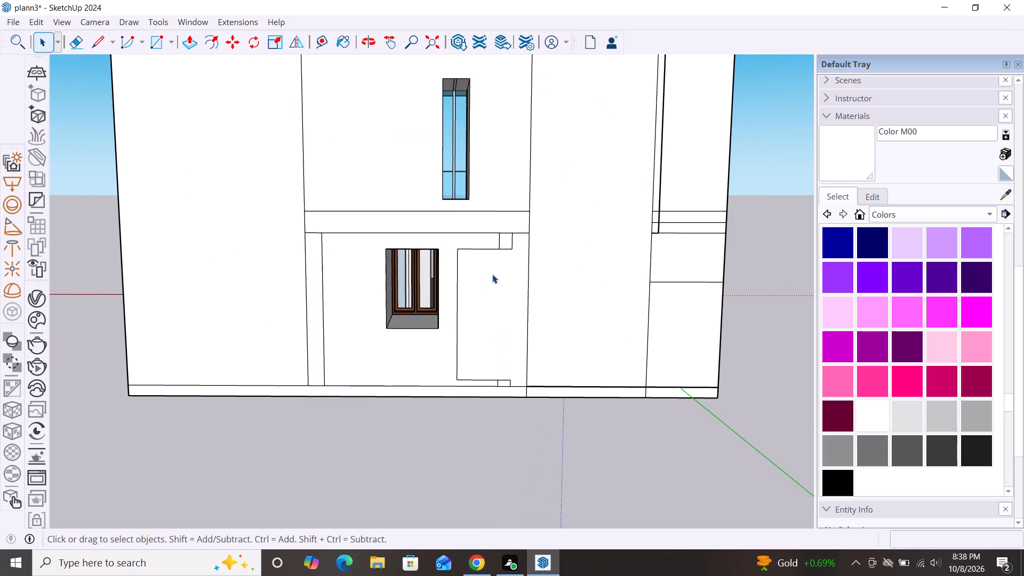
scroll(492, 274, "down", 4)
scroll(577, 258, "down", 6)
scroll(686, 269, "down", 2)
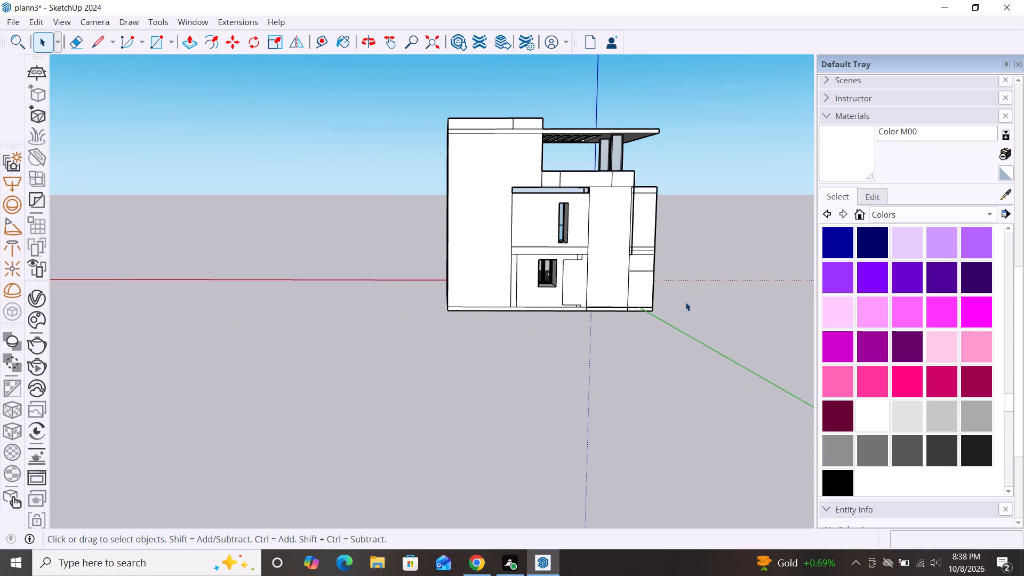
middle_click_drag(685, 302, 348, 314, "alt")
scroll(348, 314, "up", 1)
scroll(523, 261, "down", 3)
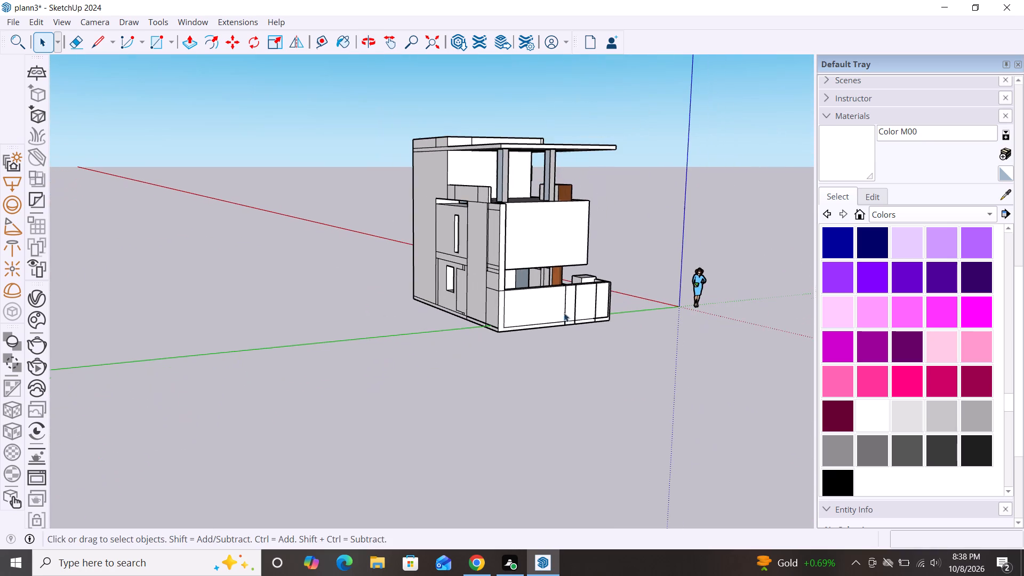
middle_click_drag(581, 348, 236, 313, "alt")
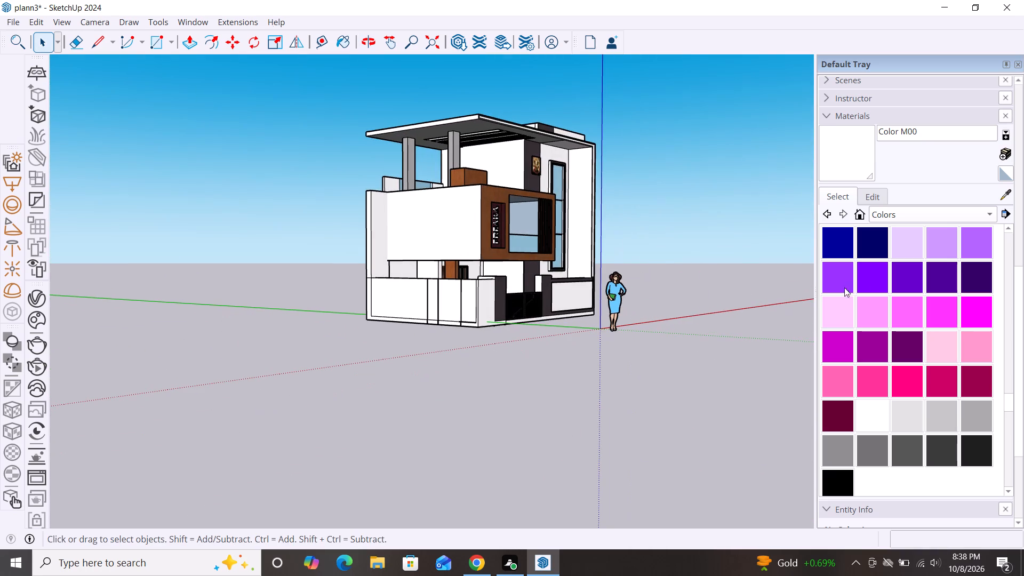
middle_click_drag(816, 282, 603, 323, "alt")
scroll(716, 239, "down", 3)
middle_click_drag(707, 276, 546, 276, "alt")
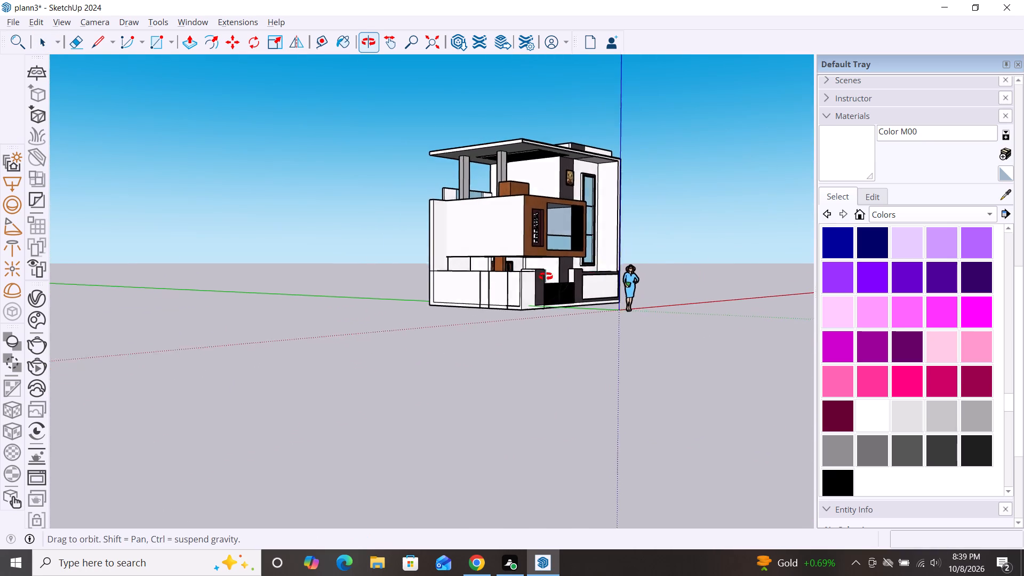
middle_click_drag(546, 276, 427, 279, "alt")
scroll(497, 235, "down", 2)
scroll(647, 263, "up", 3)
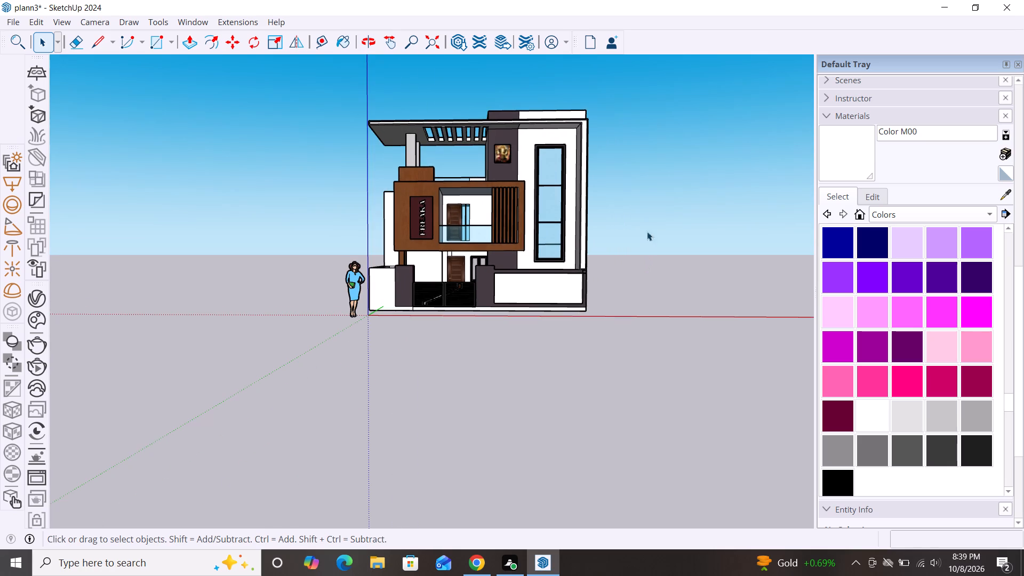
middle_click_drag(628, 188, 612, 274, "alt")
scroll(628, 188, "up", 1, "alt")
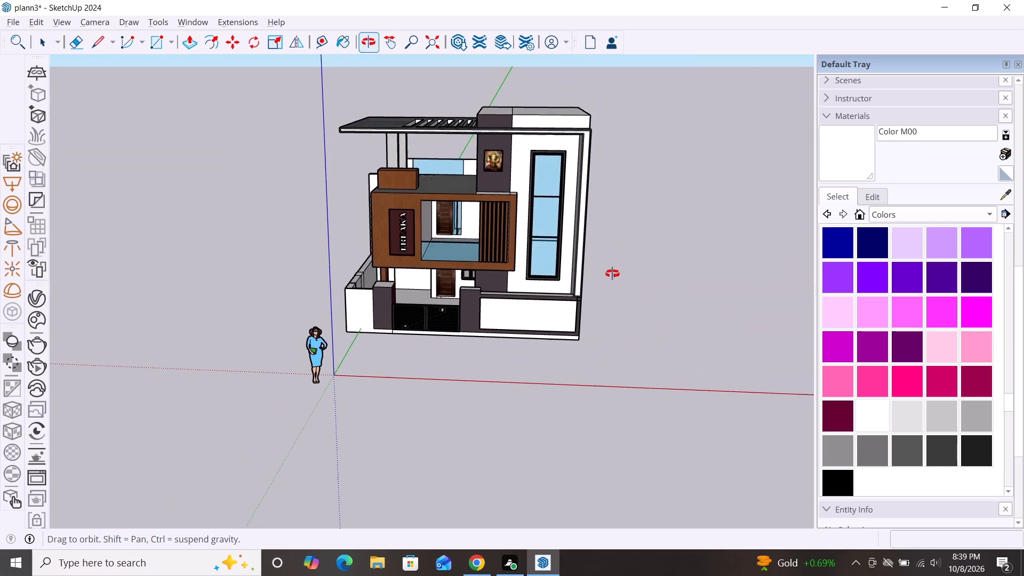
middle_click_drag(612, 274, 614, 314, "alt")
scroll(541, 138, "up", 5)
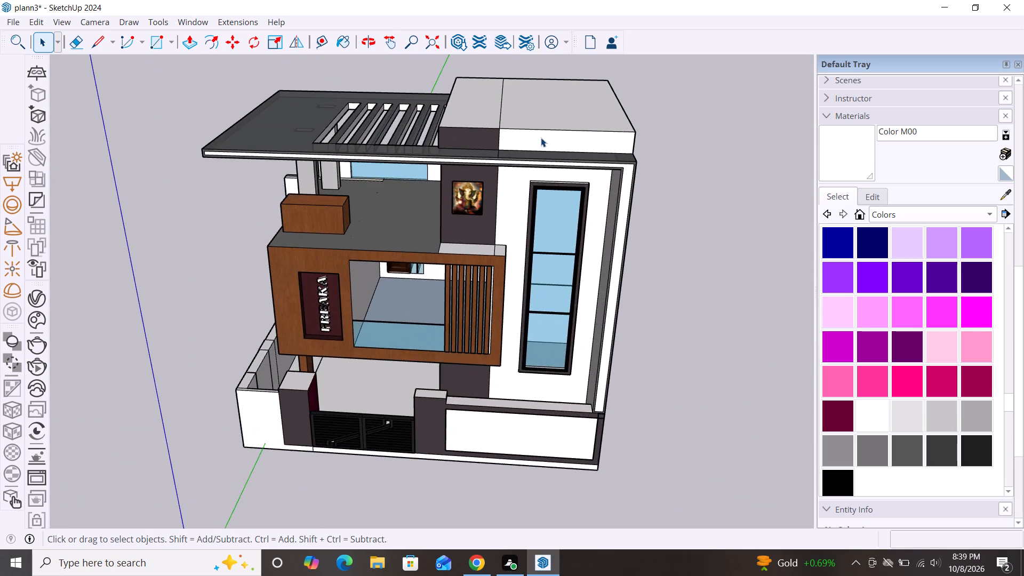
scroll(597, 128, "down", 2)
middle_click_drag(675, 332, 692, 248, "alt")
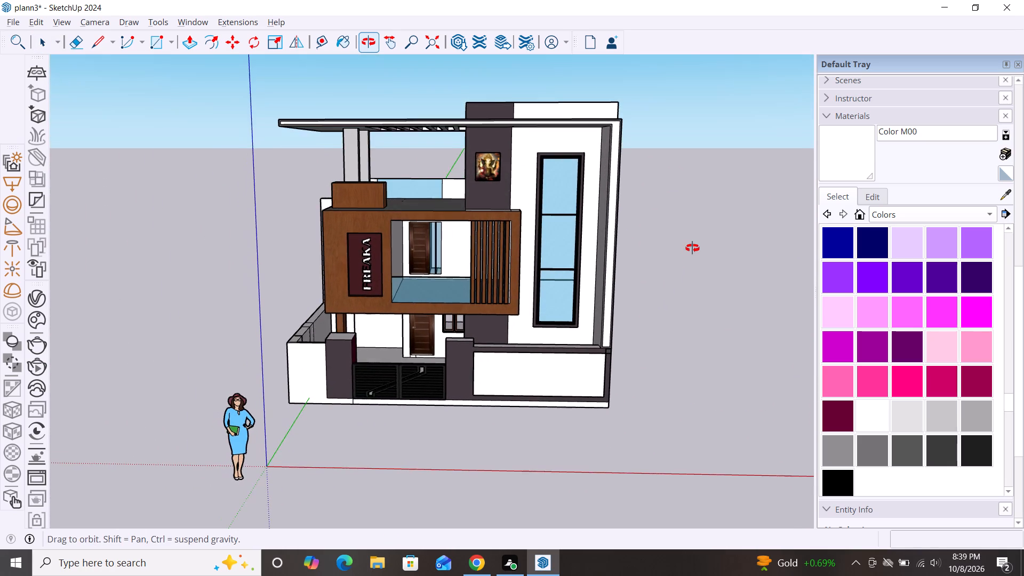
Push/Pull the top face of the dark tower section slightly upward, above the adjoining white block.
middle_click_drag(692, 248, 701, 358, "alt")
key("p")
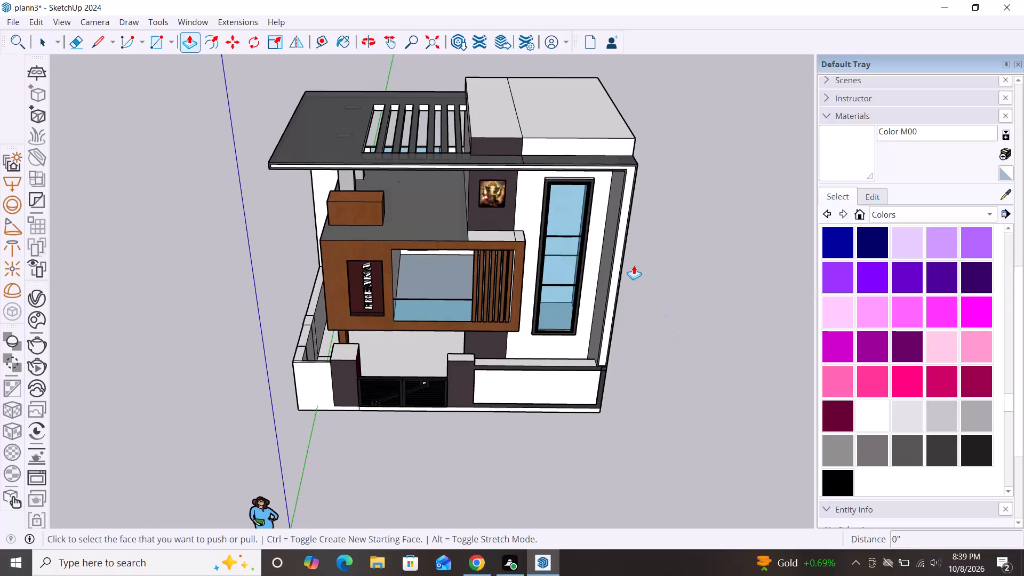
left_click(500, 120)
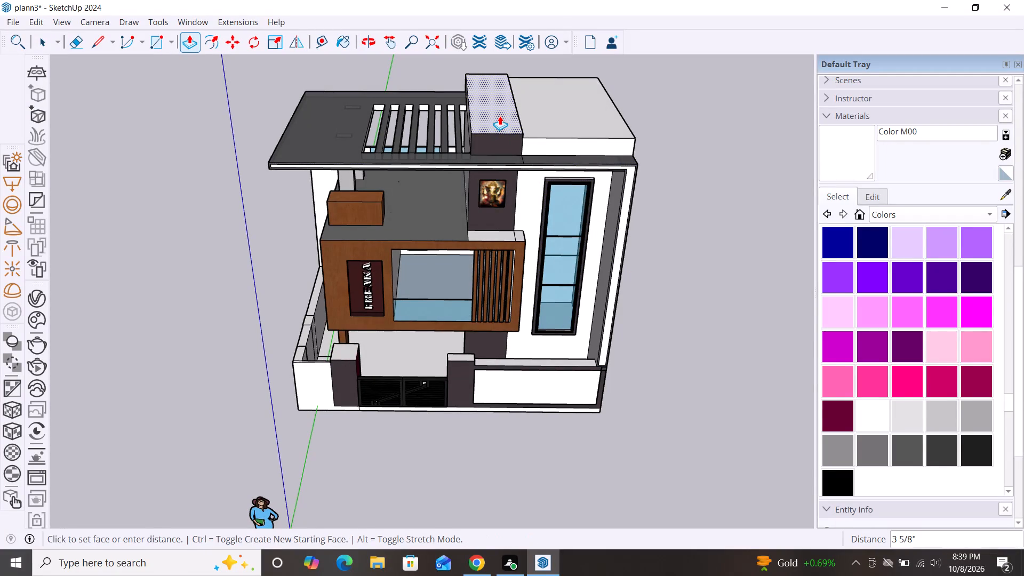
double_click(500, 116)
key("space")
Review the front elevation, checking the dark tower section's height against the adjoining white block.
scroll(624, 171, "down", 2)
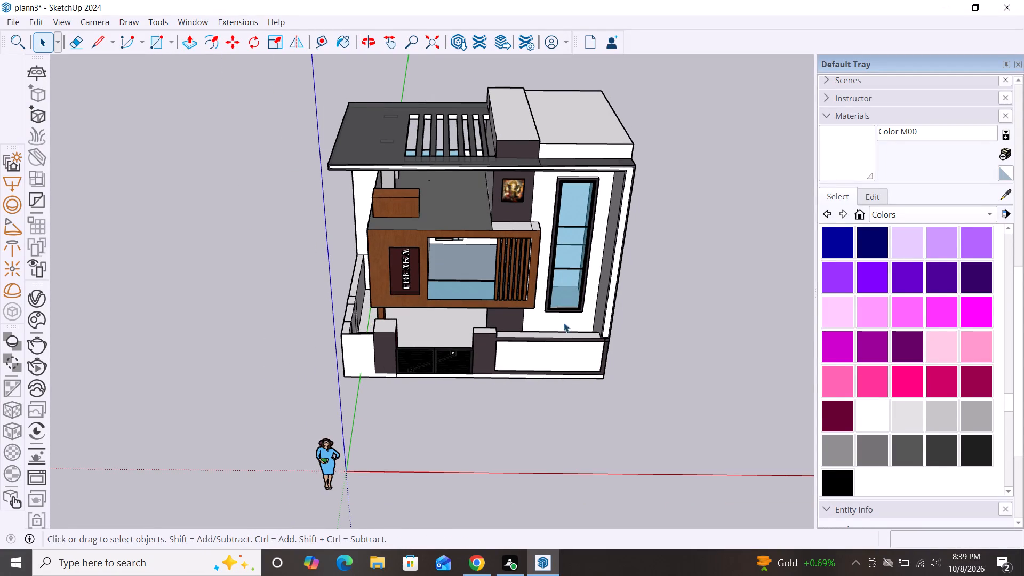
middle_click_drag(564, 326, 528, 180, "alt")
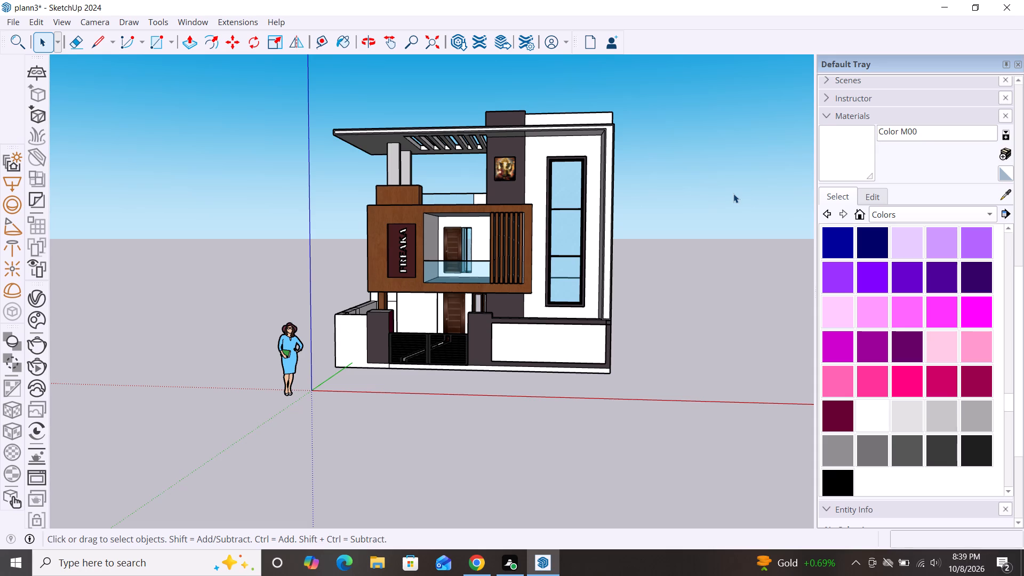
scroll(399, 210, "down", 3)
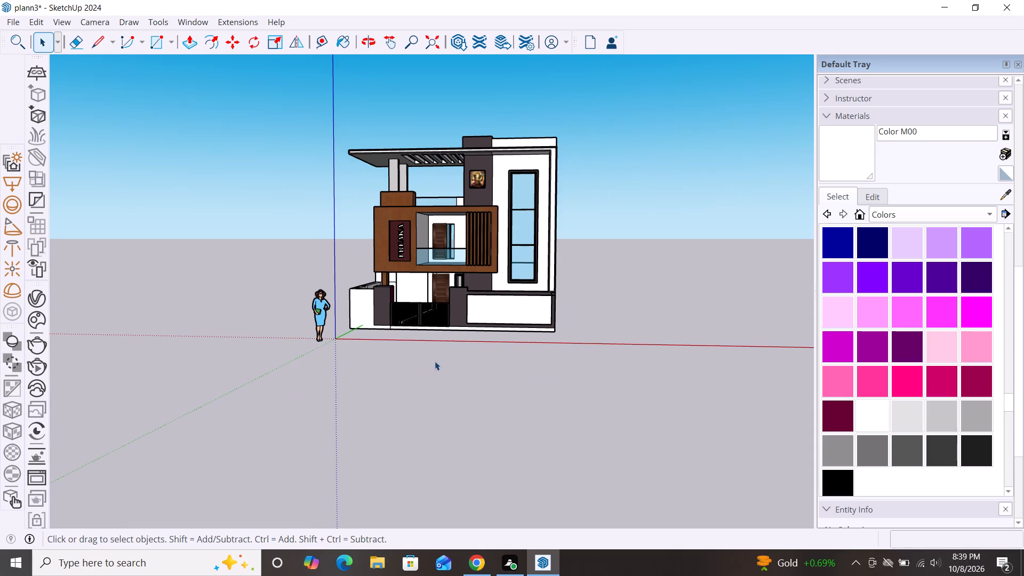
middle_click_drag(436, 361, 496, 362)
scroll(495, 303, "up", 3)
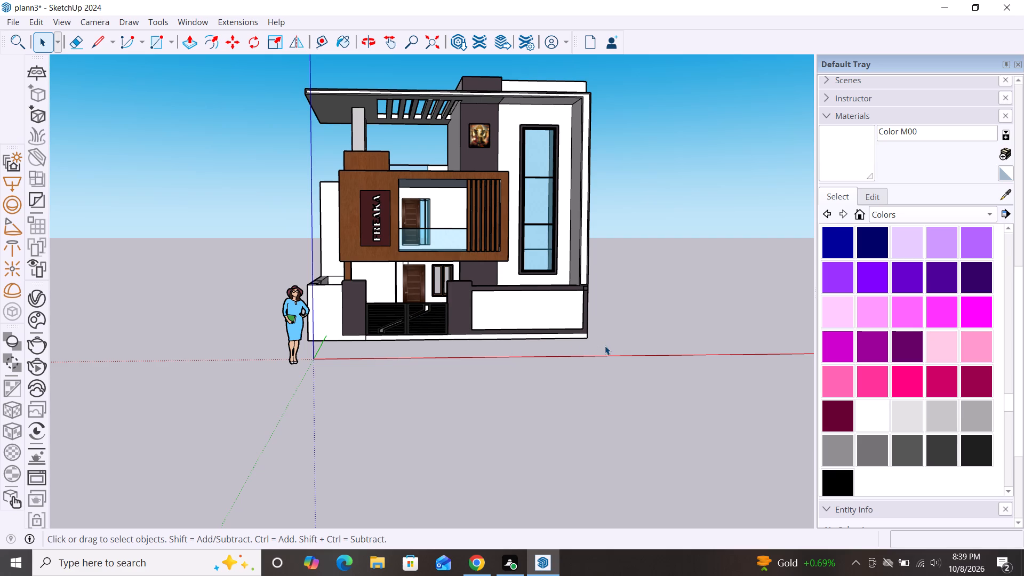
scroll(605, 346, "down", 1)
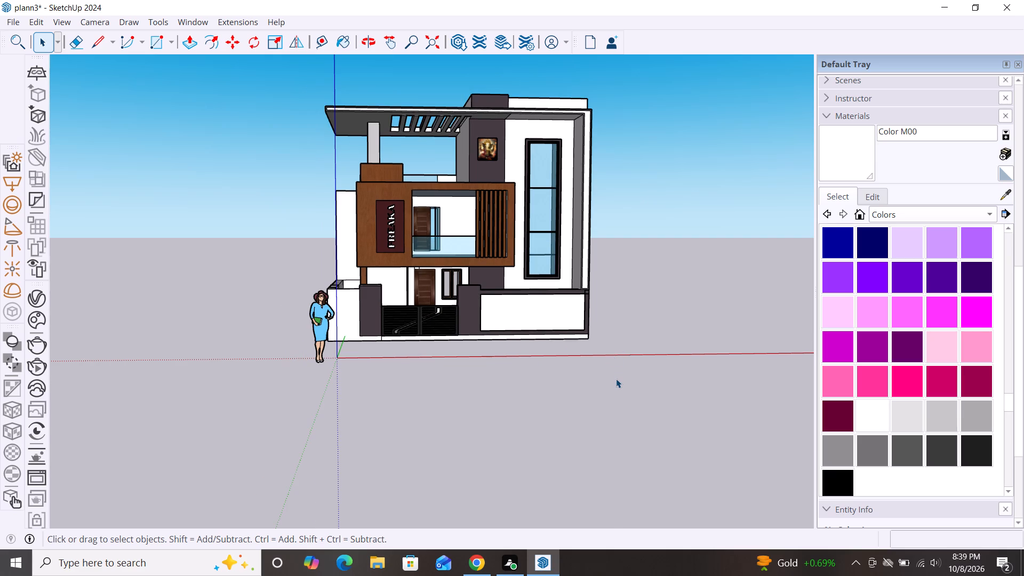
middle_click_drag(609, 381, 582, 385)
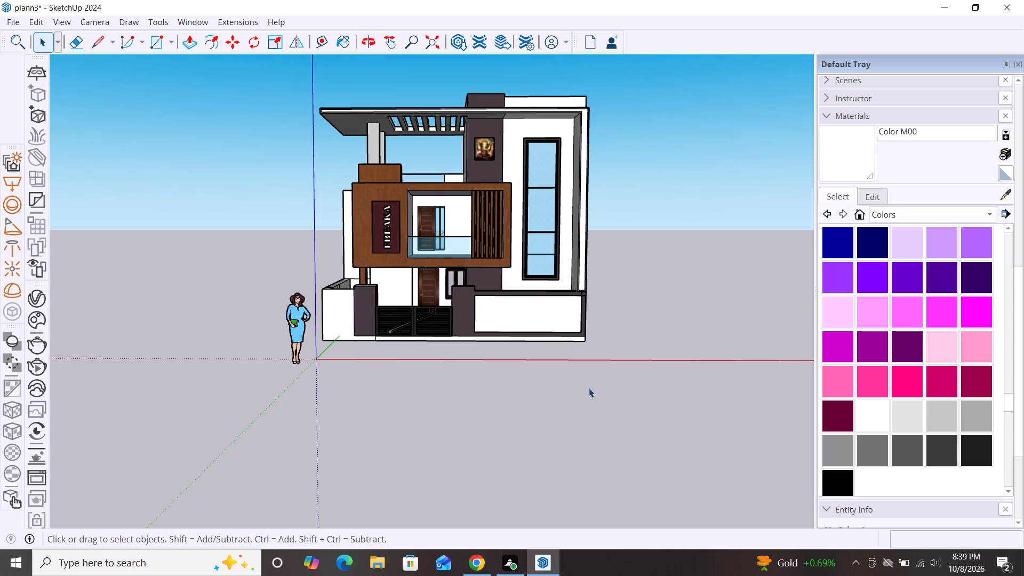
Save the model.
key("ctrl+s")
key("ctrl+s")
key("ctrl+s")
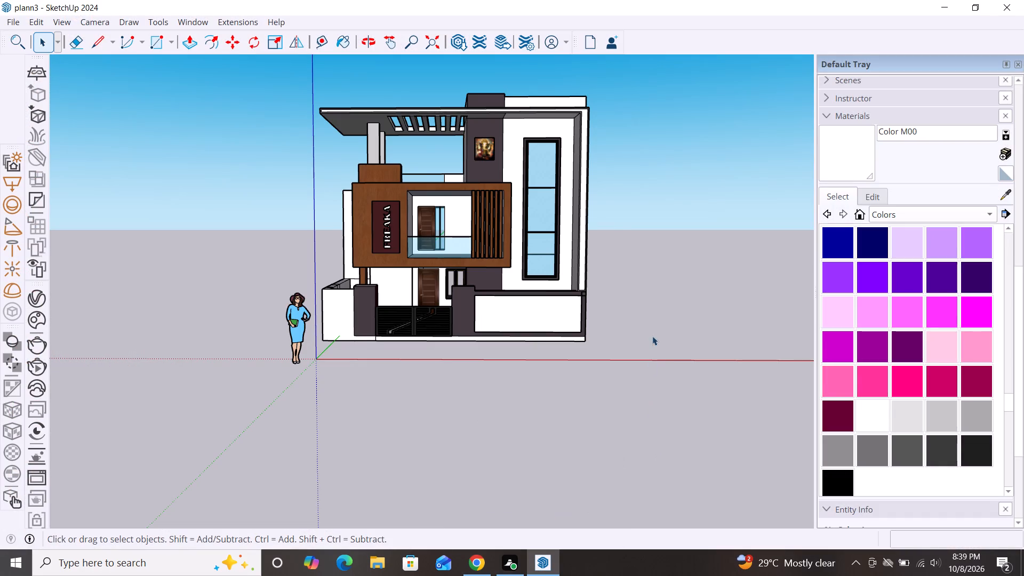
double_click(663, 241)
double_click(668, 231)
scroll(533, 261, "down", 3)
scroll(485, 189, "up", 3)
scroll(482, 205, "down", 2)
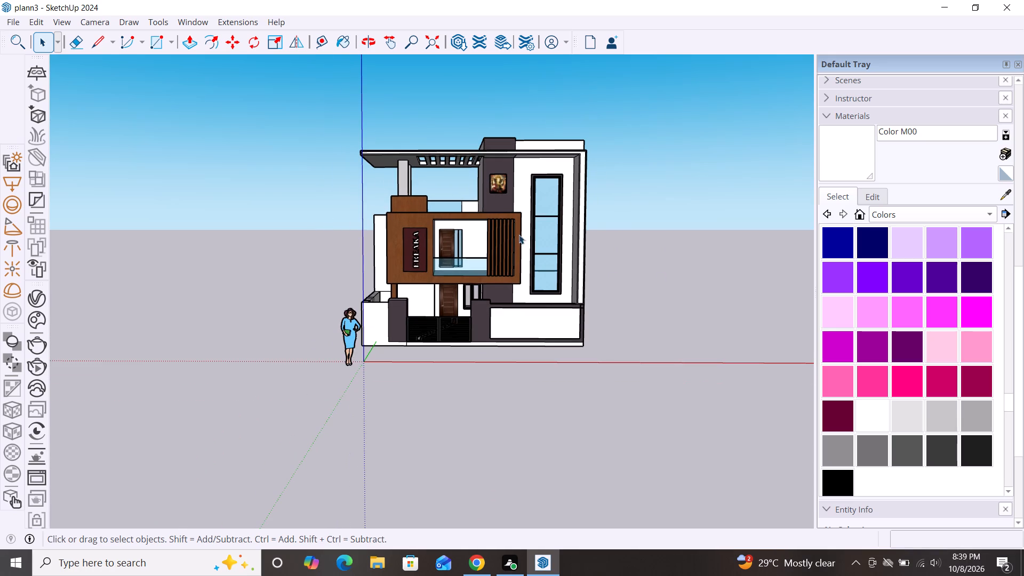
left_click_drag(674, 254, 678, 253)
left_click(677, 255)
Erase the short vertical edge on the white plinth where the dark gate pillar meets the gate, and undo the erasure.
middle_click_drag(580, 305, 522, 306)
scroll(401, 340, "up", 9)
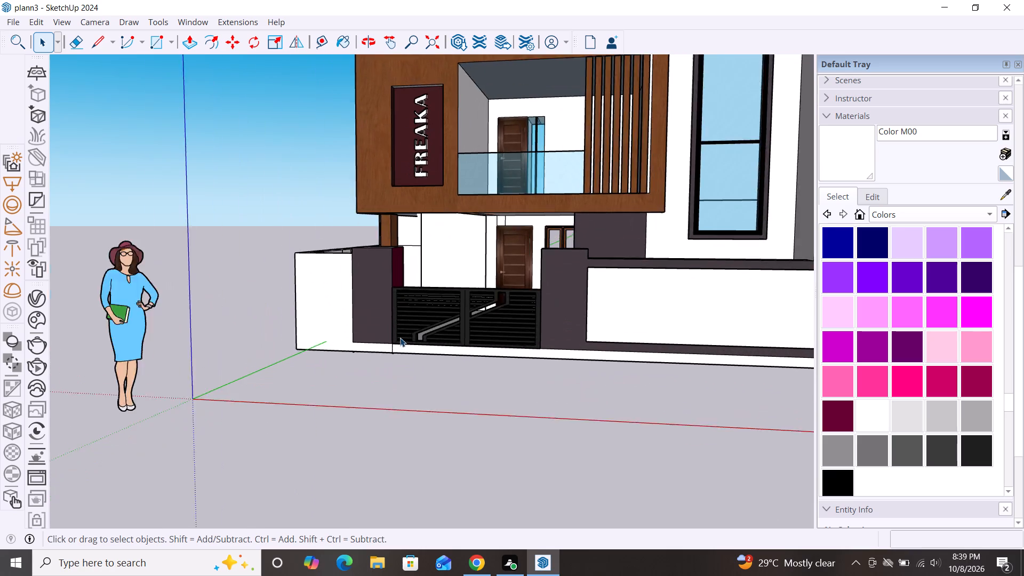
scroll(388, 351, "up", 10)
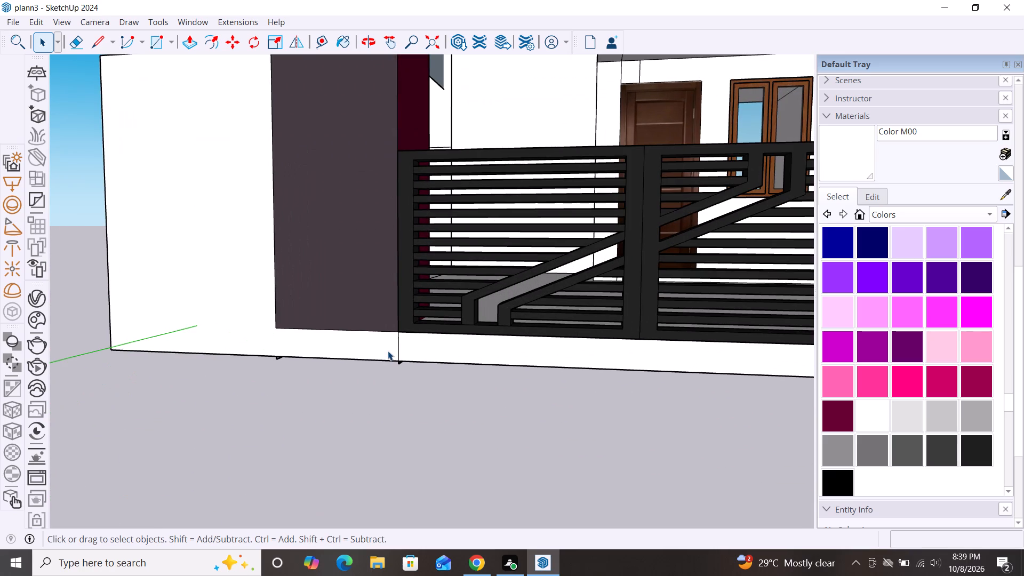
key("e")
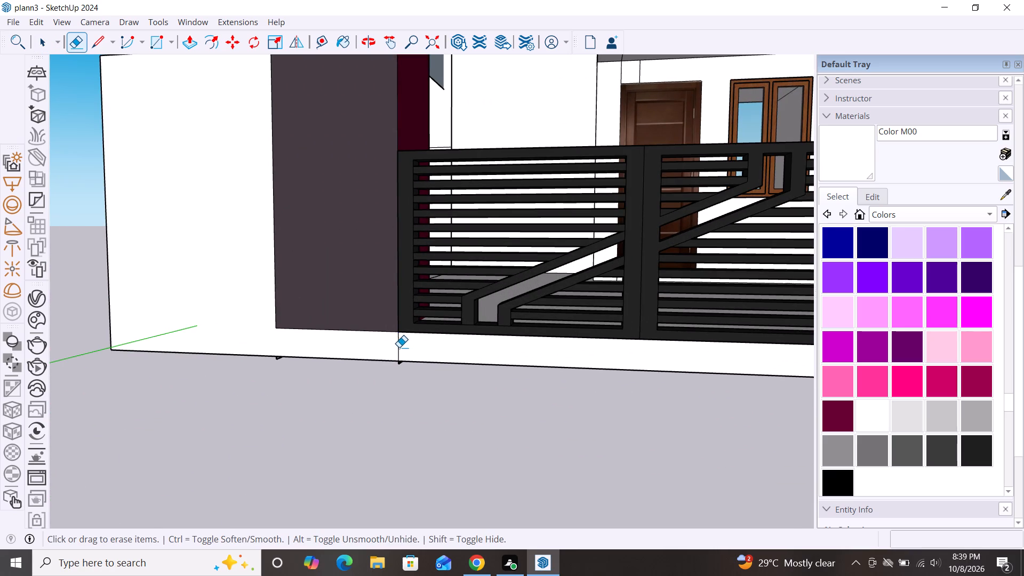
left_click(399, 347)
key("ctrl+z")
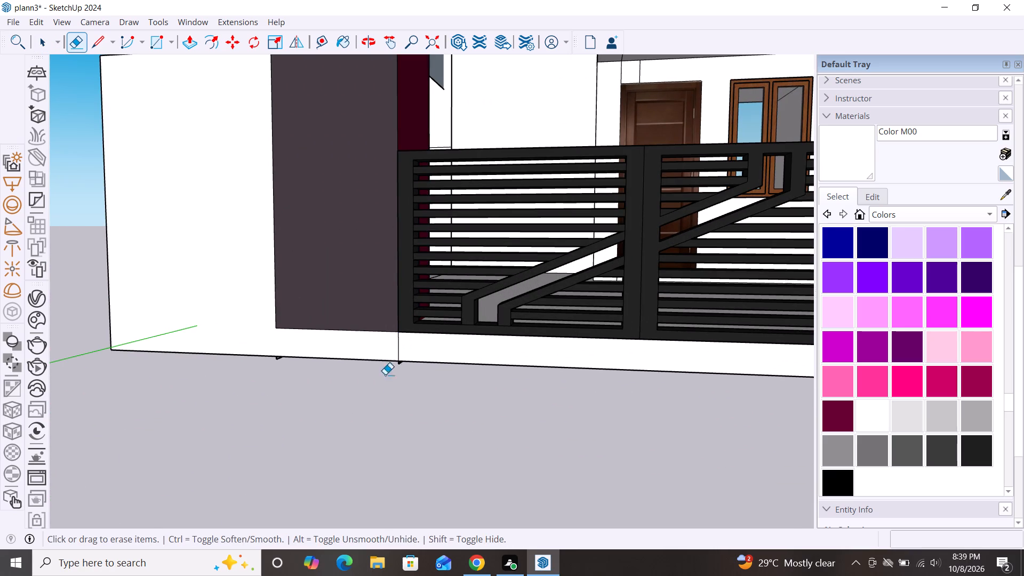
Erase the short horizontal edge on the white house wall's end face, level with the top of the side compound wall.
scroll(323, 375, "down", 11)
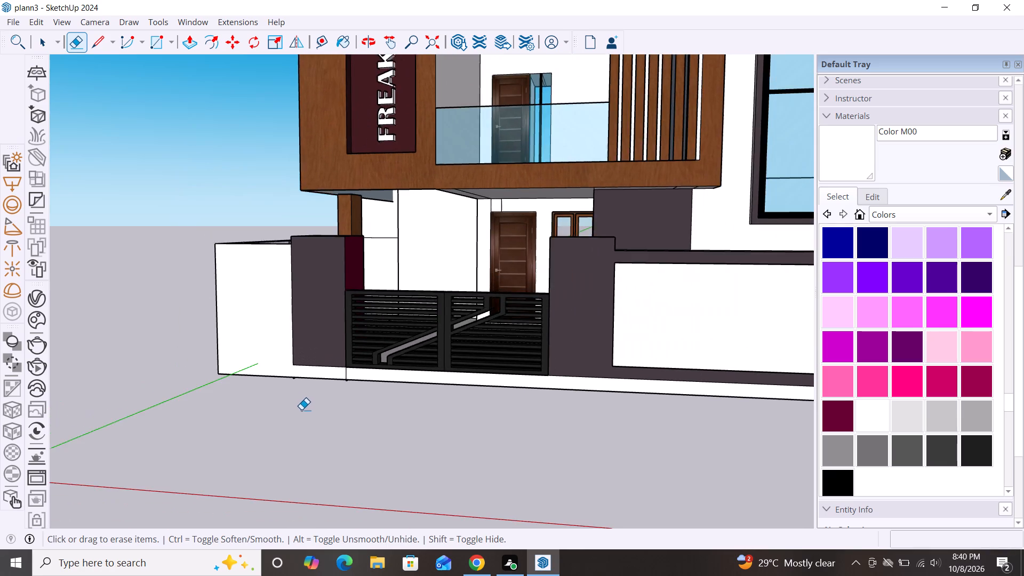
scroll(301, 410, "down", 3)
middle_click_drag(196, 412, 729, 482)
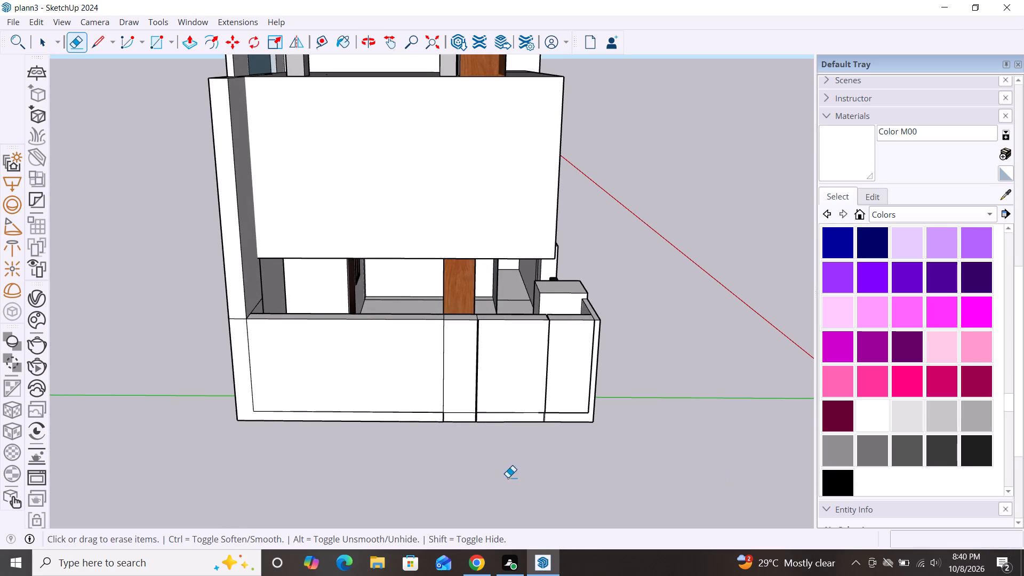
scroll(454, 424, "up", 7)
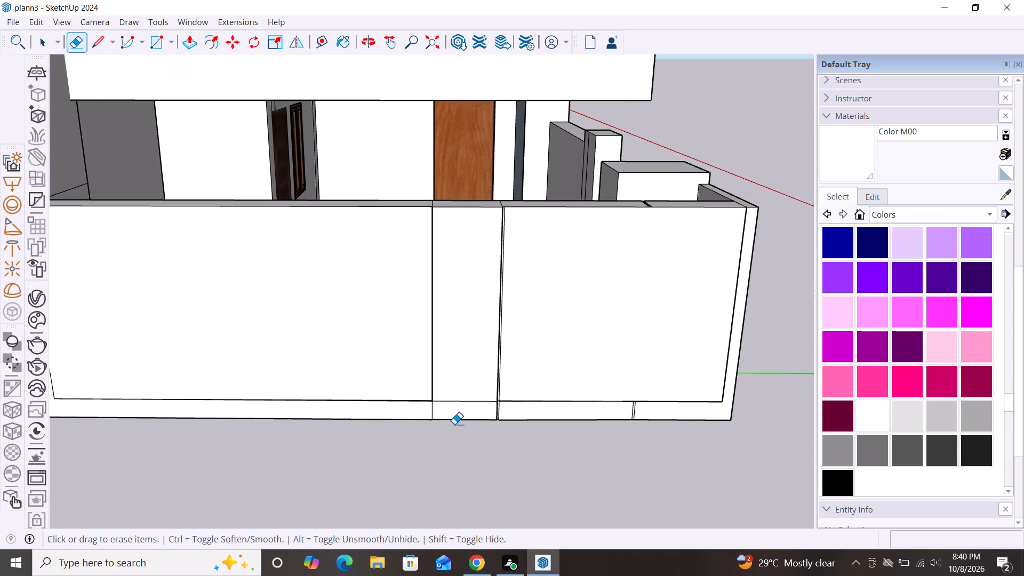
scroll(521, 396, "up", 8)
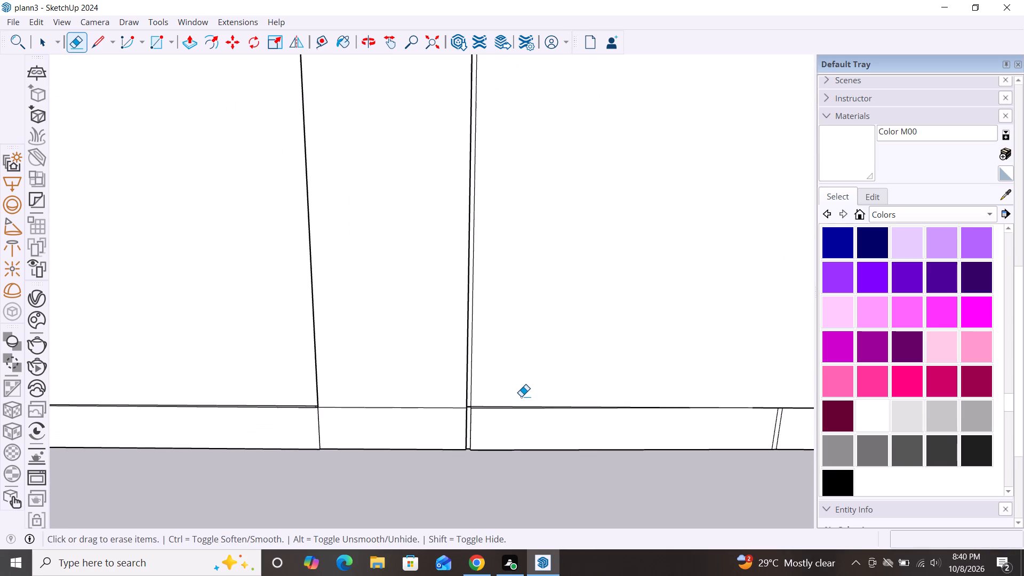
scroll(493, 407, "down", 5)
scroll(380, 404, "down", 7)
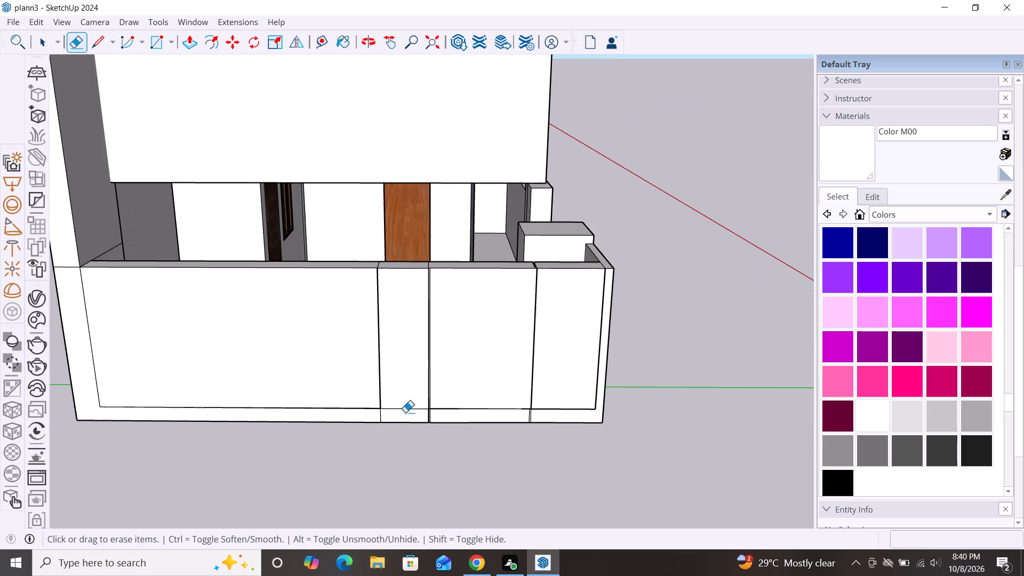
scroll(665, 414, "down", 4)
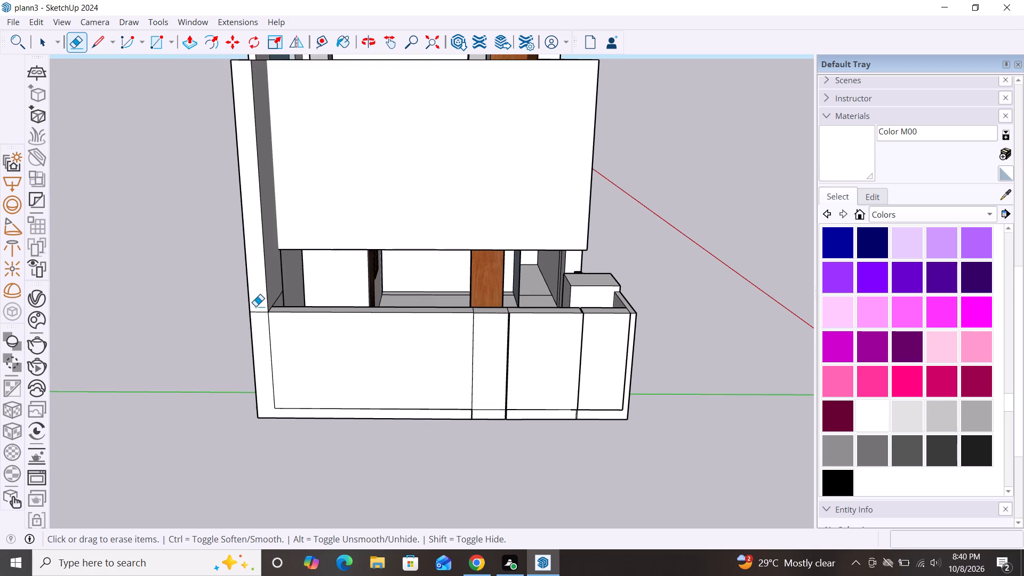
scroll(255, 306, "up", 8)
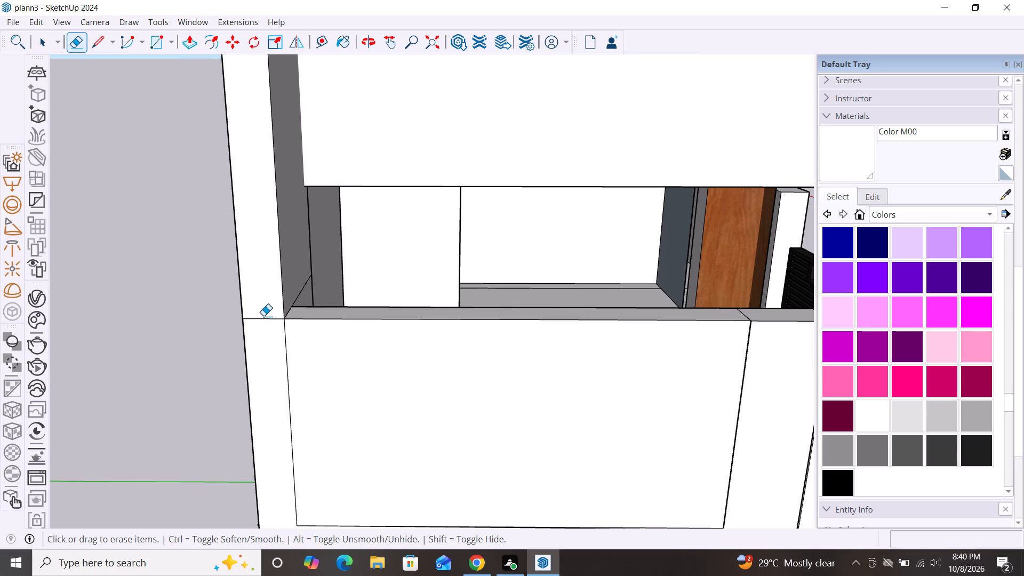
left_click(263, 318)
scroll(284, 323, "down", 7)
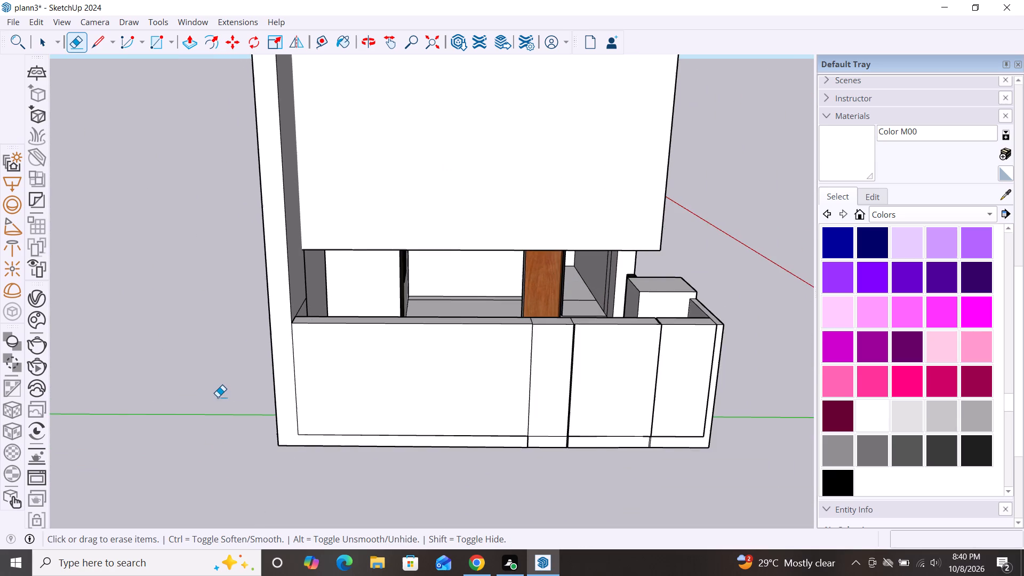
Review the house from the side and the front, examining the side walls, compound wall and front elevation.
middle_click_drag(271, 397, 590, 359)
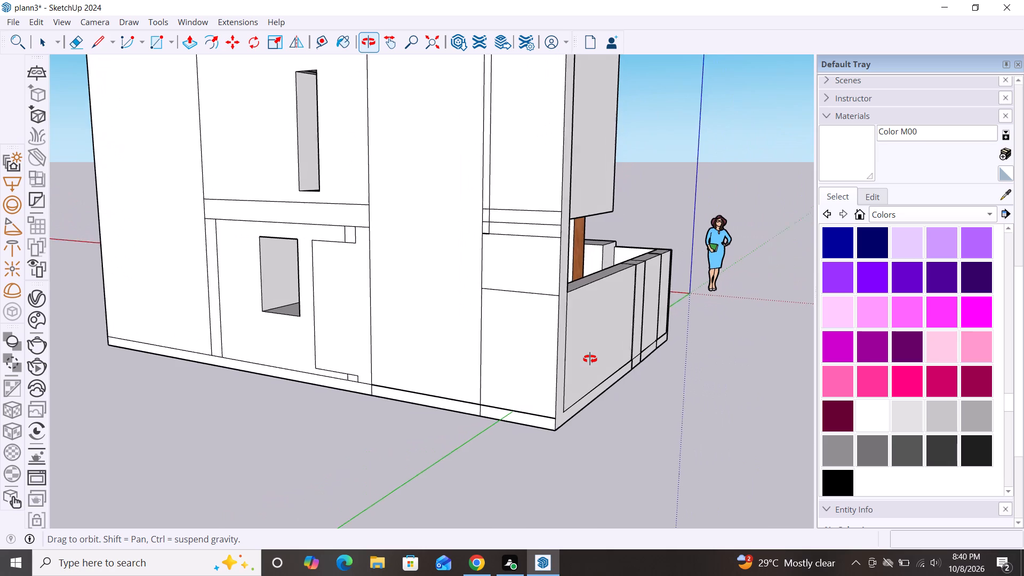
middle_click_drag(590, 359, 262, 338)
scroll(262, 338, "up", 1)
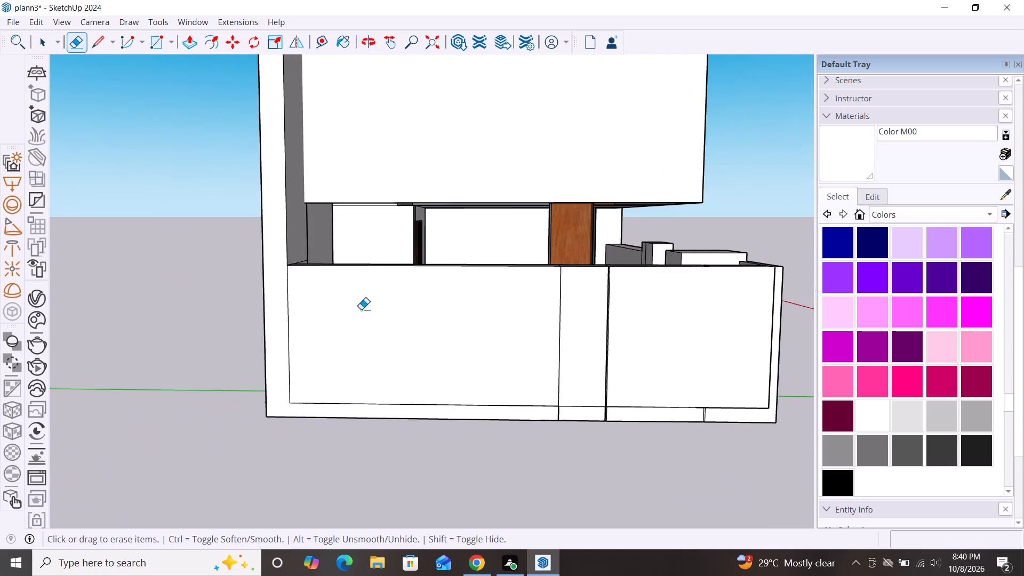
scroll(362, 309, "down", 4)
scroll(405, 307, "down", 4)
middle_click_drag(591, 371, 323, 421)
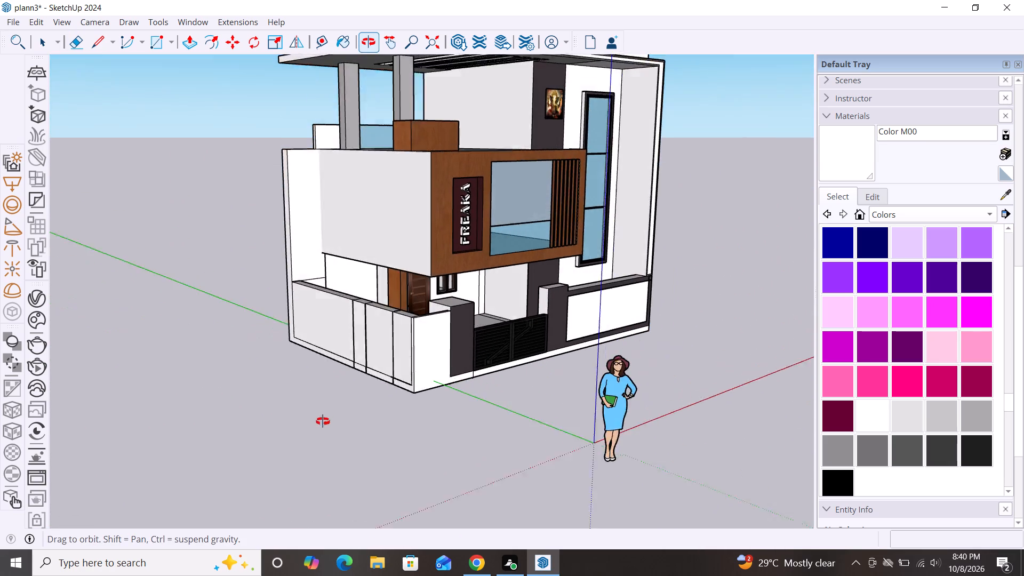
middle_click_drag(323, 421, 322, 421)
scroll(562, 311, "down", 2)
middle_click_drag(598, 333, 317, 305)
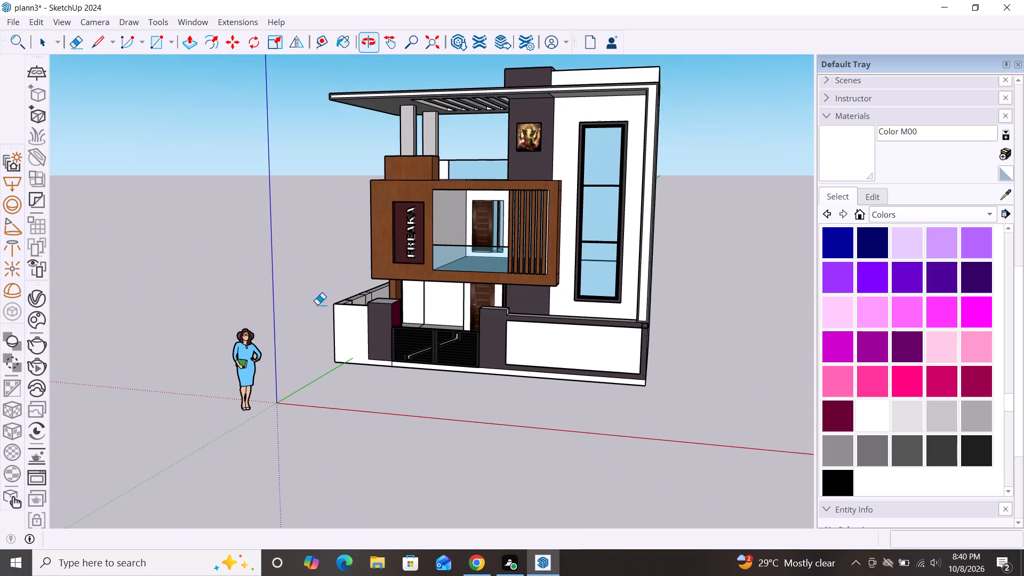
scroll(438, 242, "down", 1)
middle_click_drag(497, 317, 586, 356)
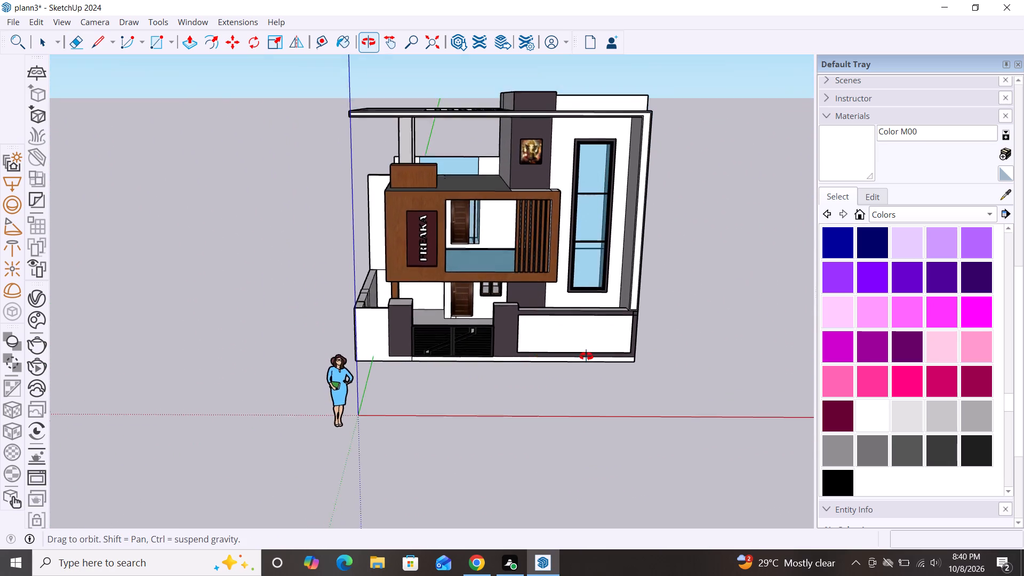
middle_click_drag(586, 356, 586, 367)
Paint the narrow cream strip on the terrace floor below the blue glass opening white, using Color M00.
scroll(455, 168, "up", 3)
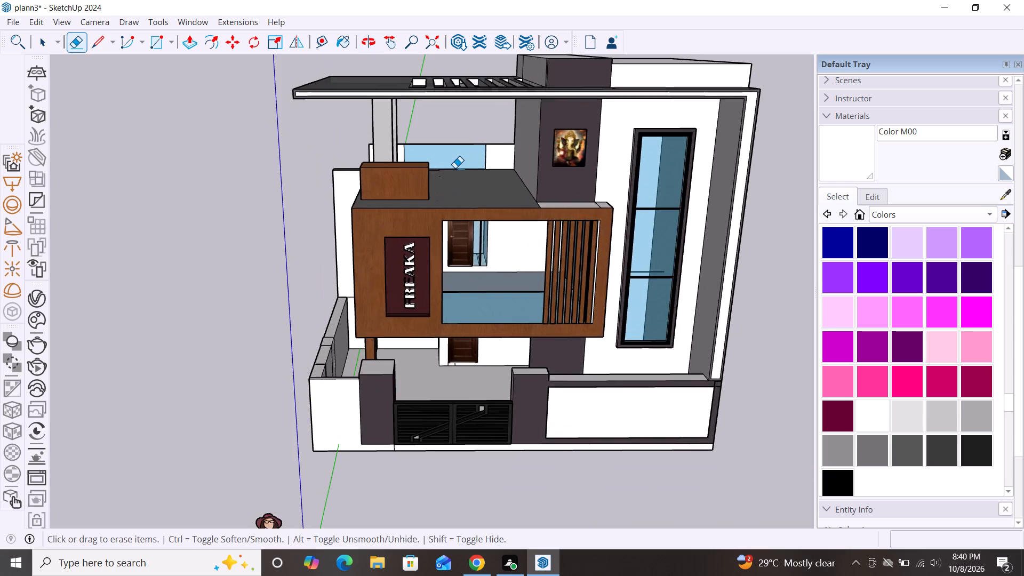
scroll(454, 169, "up", 5)
middle_click_drag(441, 188, 463, 280)
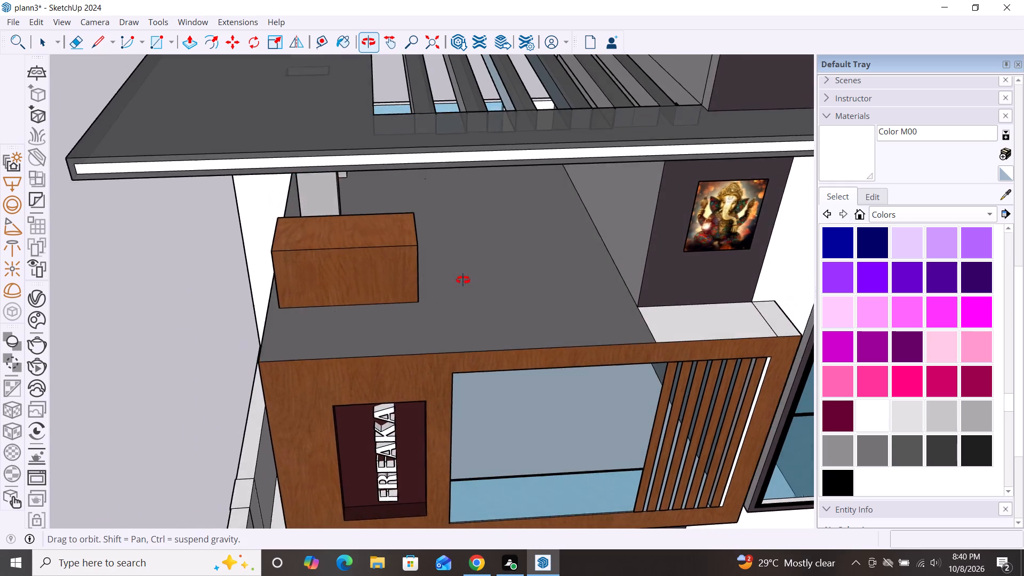
middle_click_drag(463, 280, 447, 238)
scroll(397, 165, "up", 8)
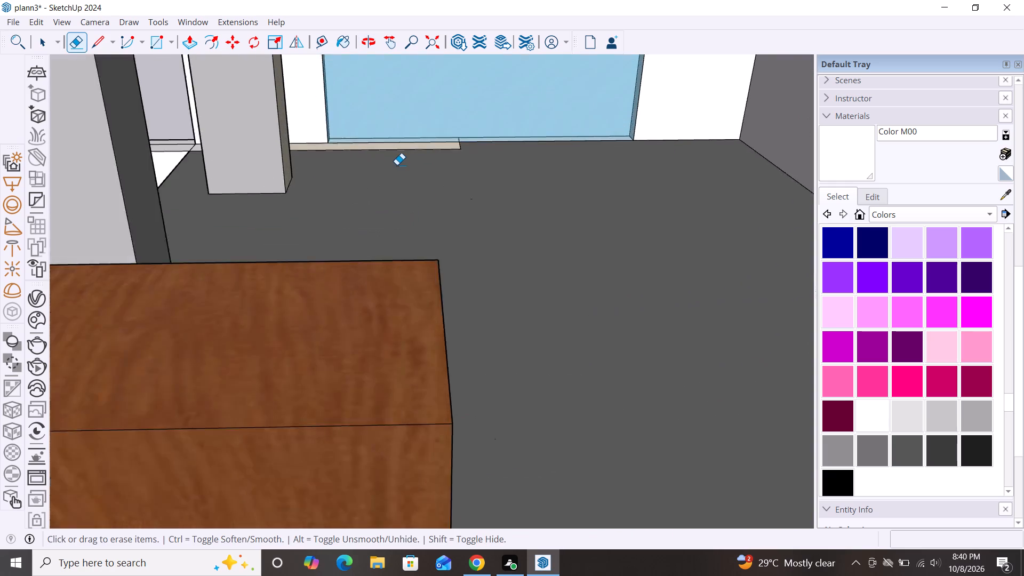
scroll(397, 165, "up", 1)
middle_click_drag(397, 165, 434, 257)
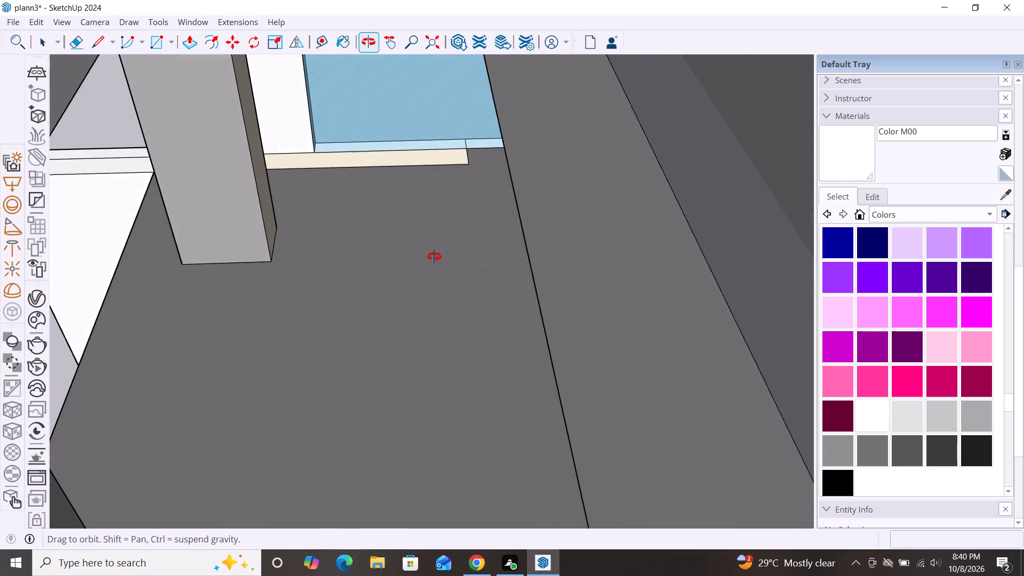
middle_click_drag(434, 257, 314, 210)
scroll(314, 210, "up", 1)
scroll(335, 139, "up", 2)
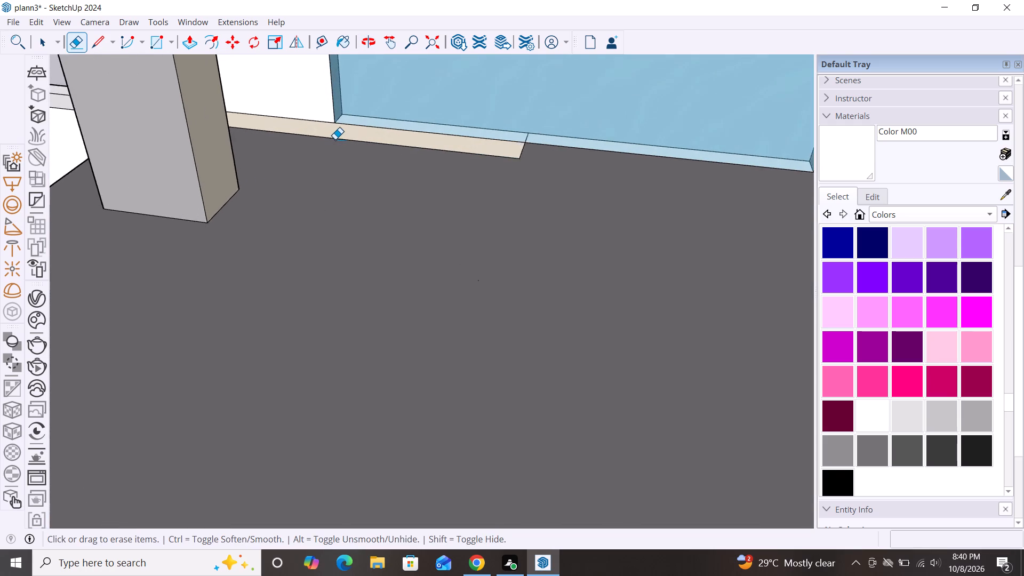
scroll(335, 139, "up", 1)
scroll(337, 142, "down", 5)
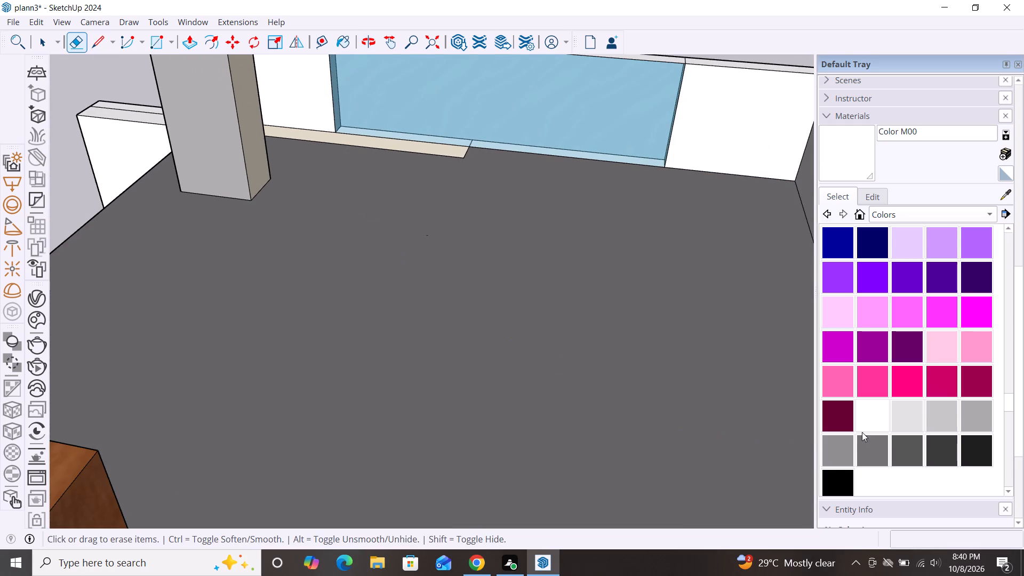
left_click(875, 423)
left_click(402, 148)
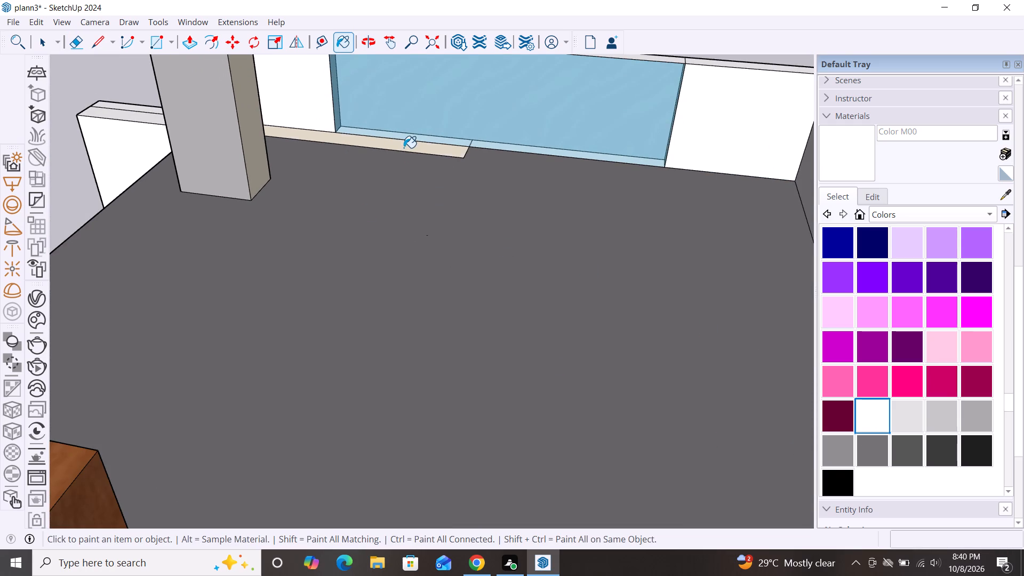
scroll(404, 195, "down", 3)
key("space")
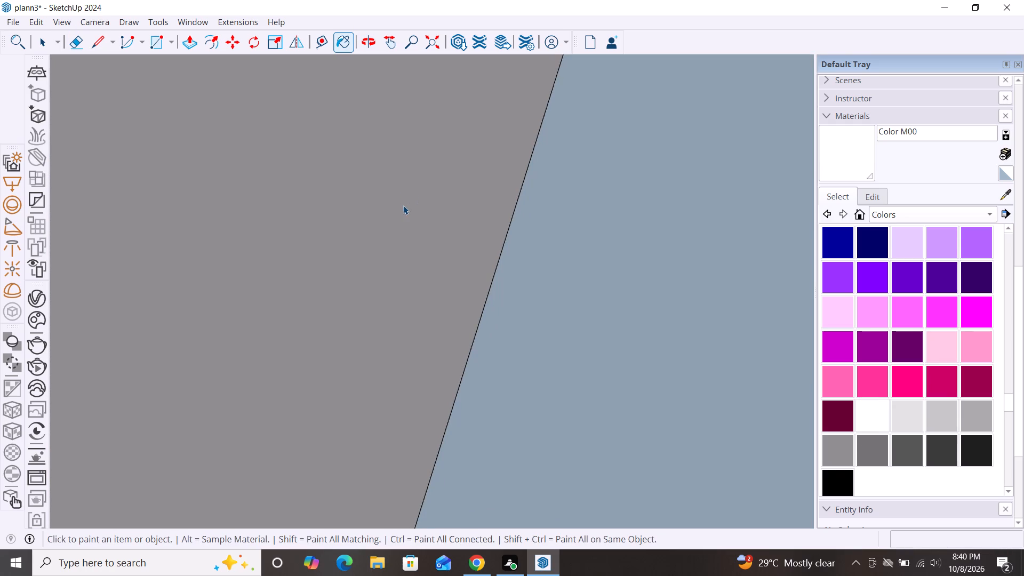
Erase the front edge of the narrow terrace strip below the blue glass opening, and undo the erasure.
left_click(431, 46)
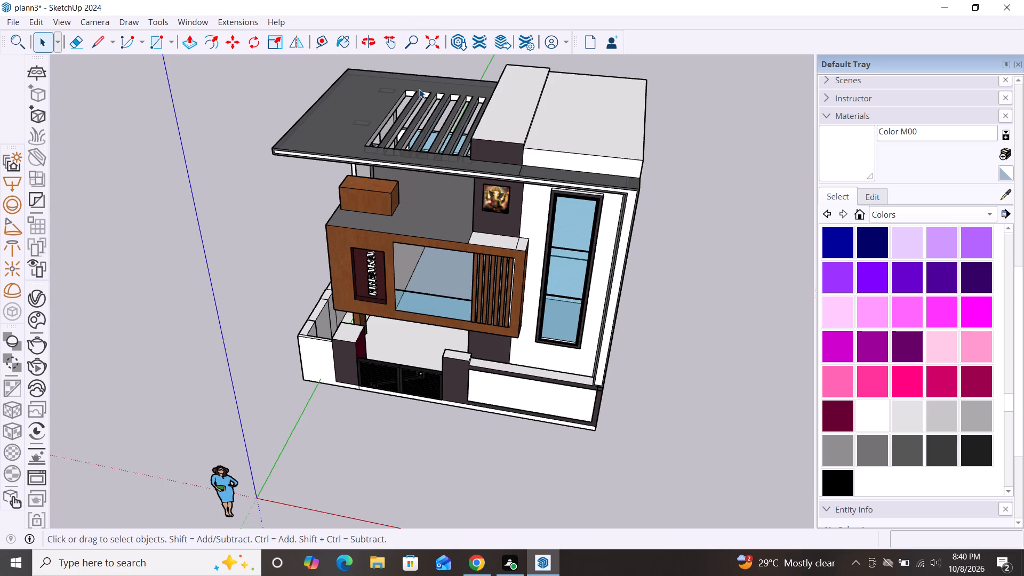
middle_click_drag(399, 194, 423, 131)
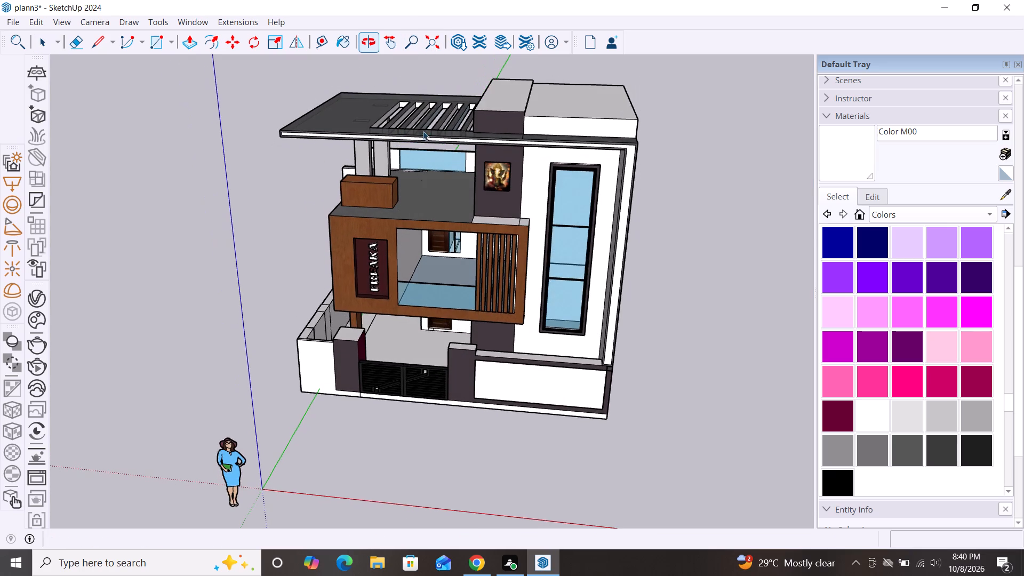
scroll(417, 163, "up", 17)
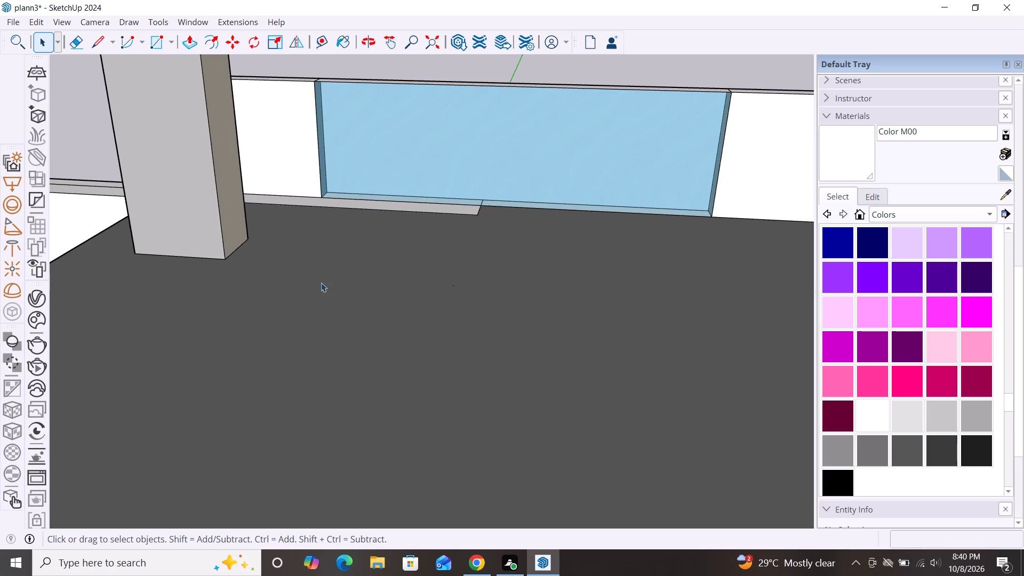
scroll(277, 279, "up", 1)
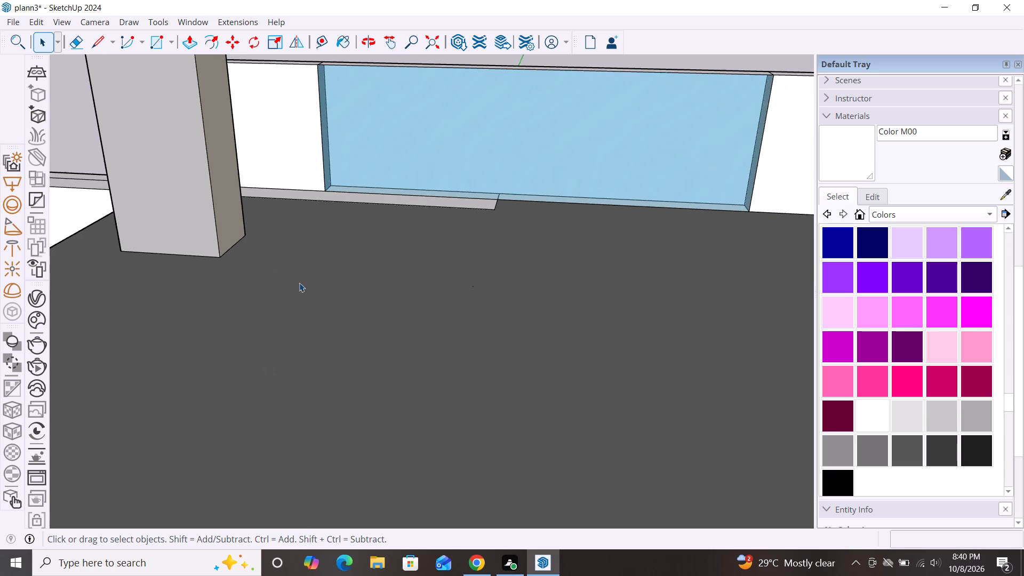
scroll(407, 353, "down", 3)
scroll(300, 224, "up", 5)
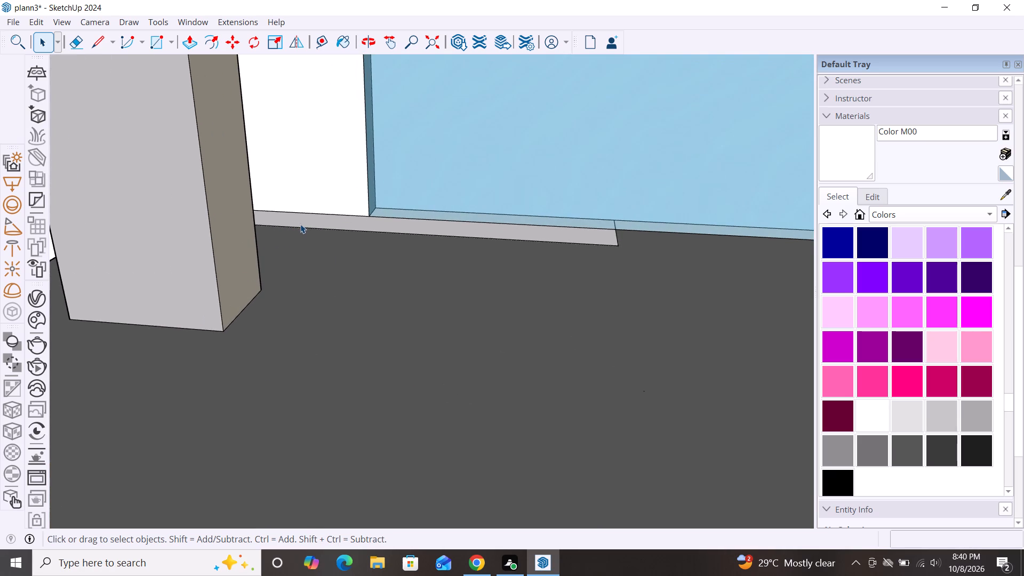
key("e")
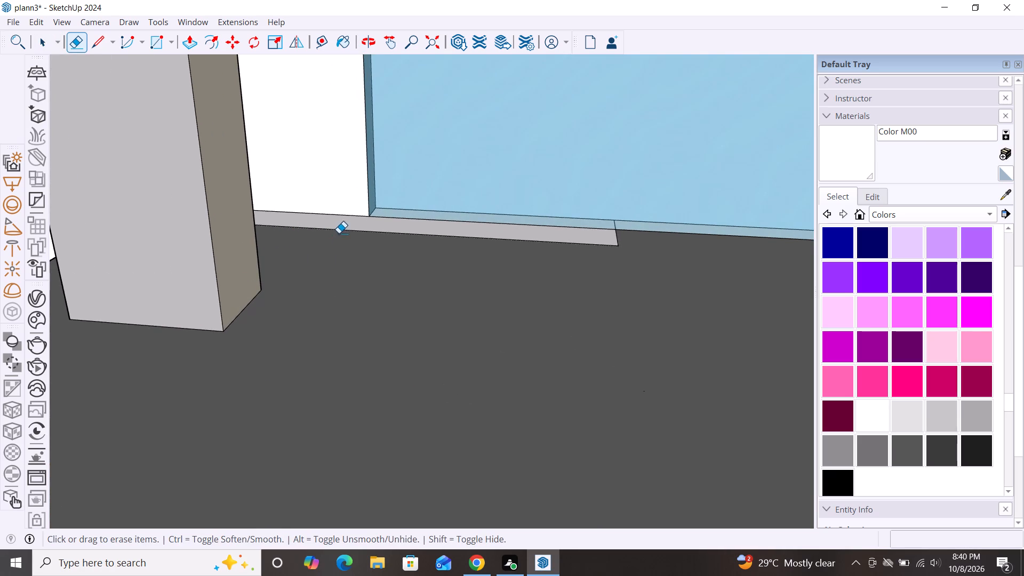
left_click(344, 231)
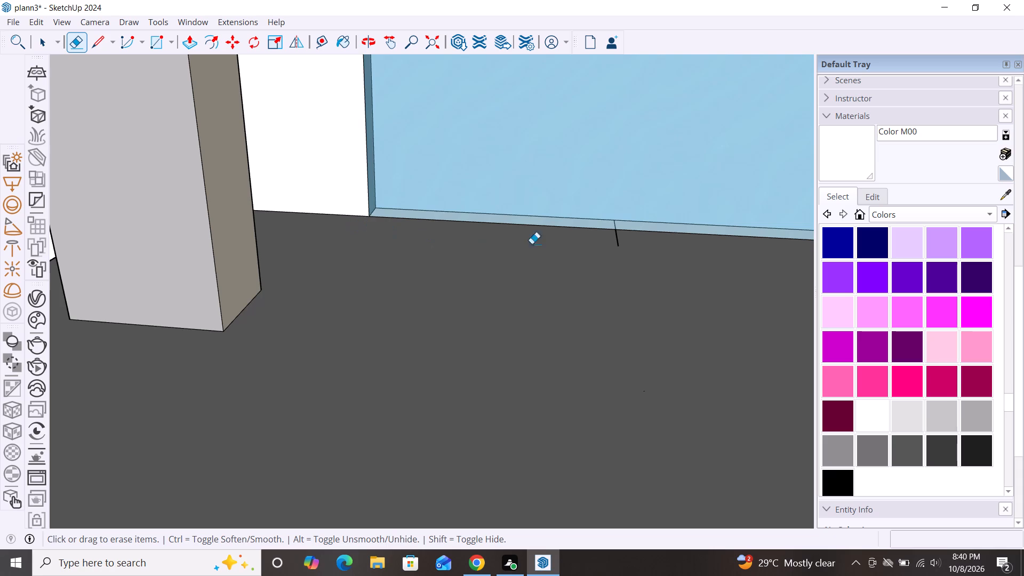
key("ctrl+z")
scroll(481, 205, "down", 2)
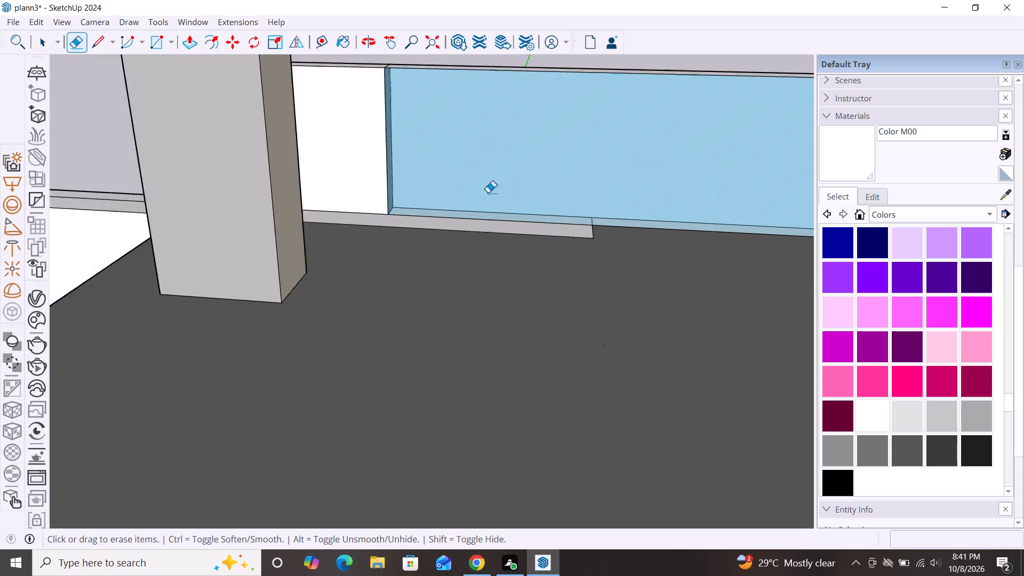
Review the whole front elevation from near ground level.
scroll(488, 193, "down", 12)
key("space")
scroll(466, 149, "down", 7)
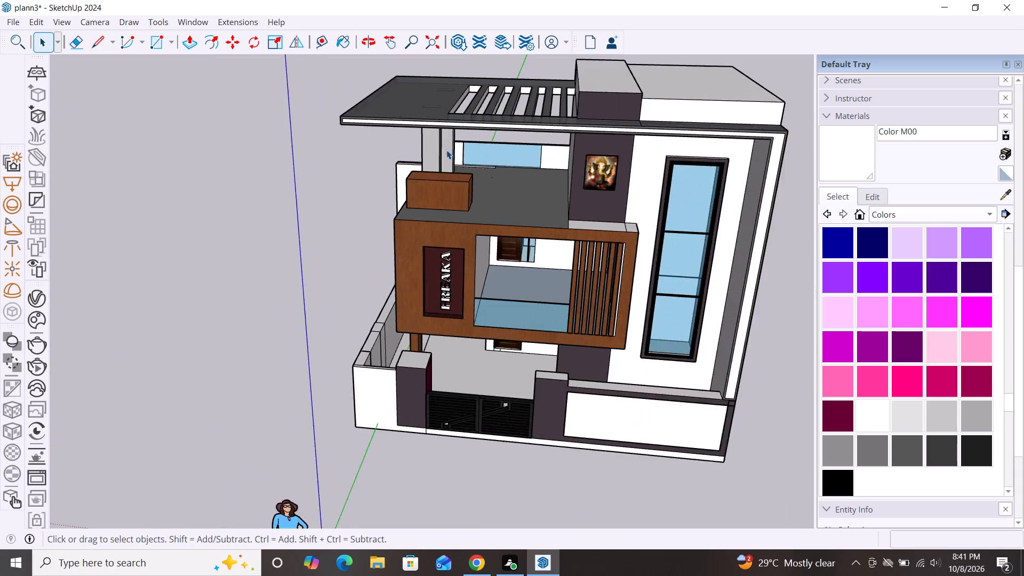
scroll(446, 150, "down", 8)
middle_click_drag(582, 308, 580, 216)
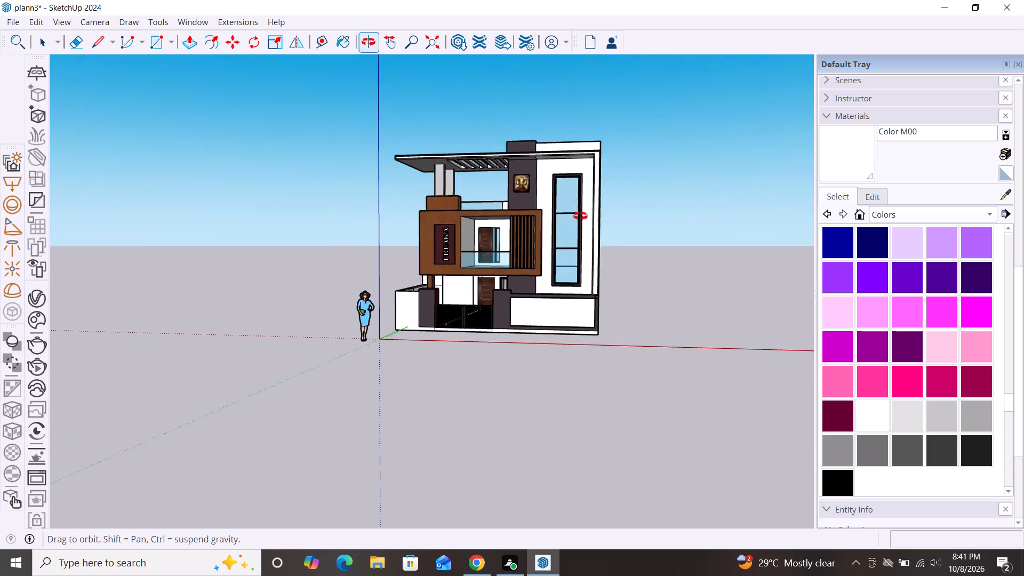
middle_click_drag(580, 216, 581, 217)
scroll(569, 237, "up", 3)
scroll(569, 237, "down", 2)
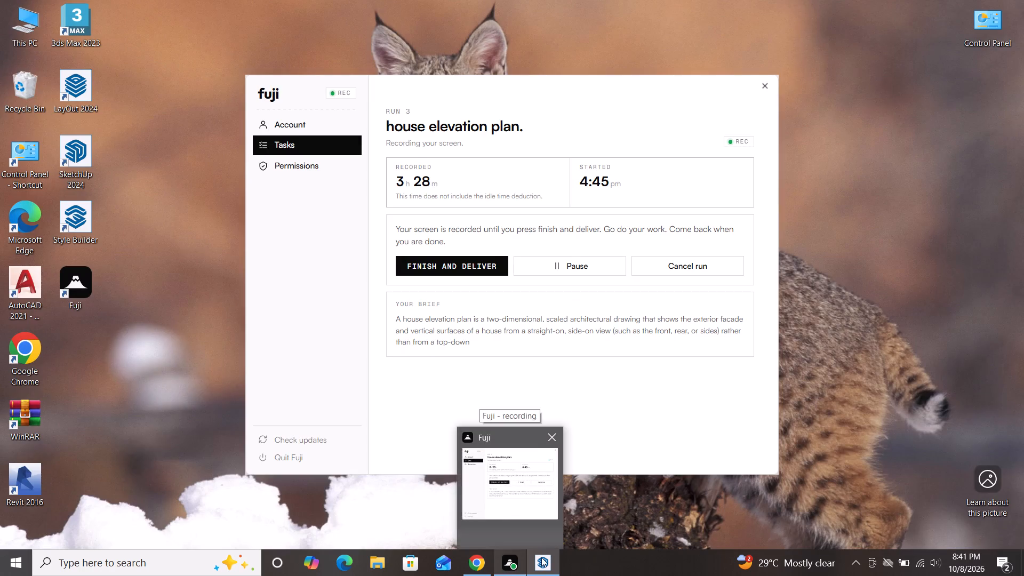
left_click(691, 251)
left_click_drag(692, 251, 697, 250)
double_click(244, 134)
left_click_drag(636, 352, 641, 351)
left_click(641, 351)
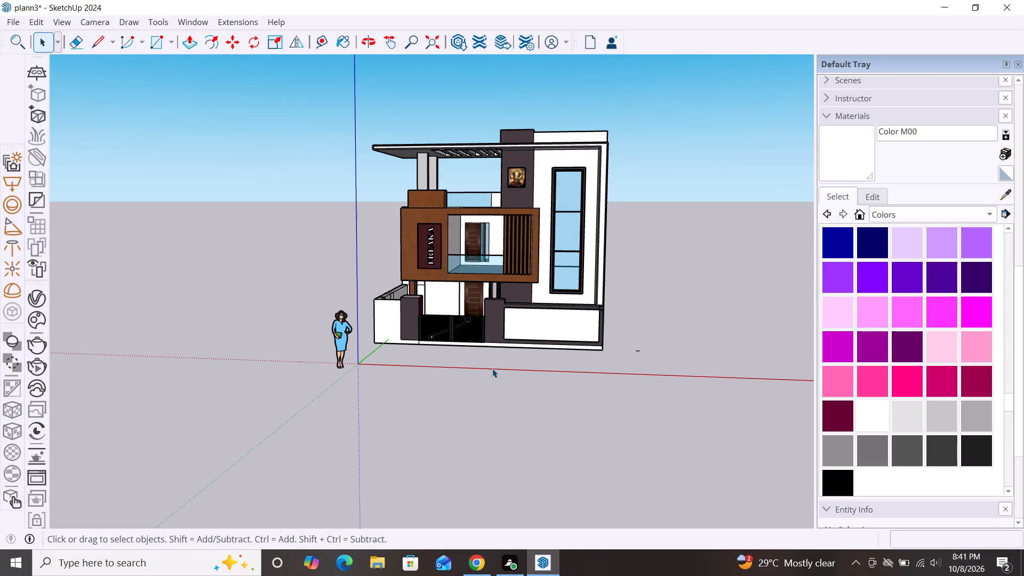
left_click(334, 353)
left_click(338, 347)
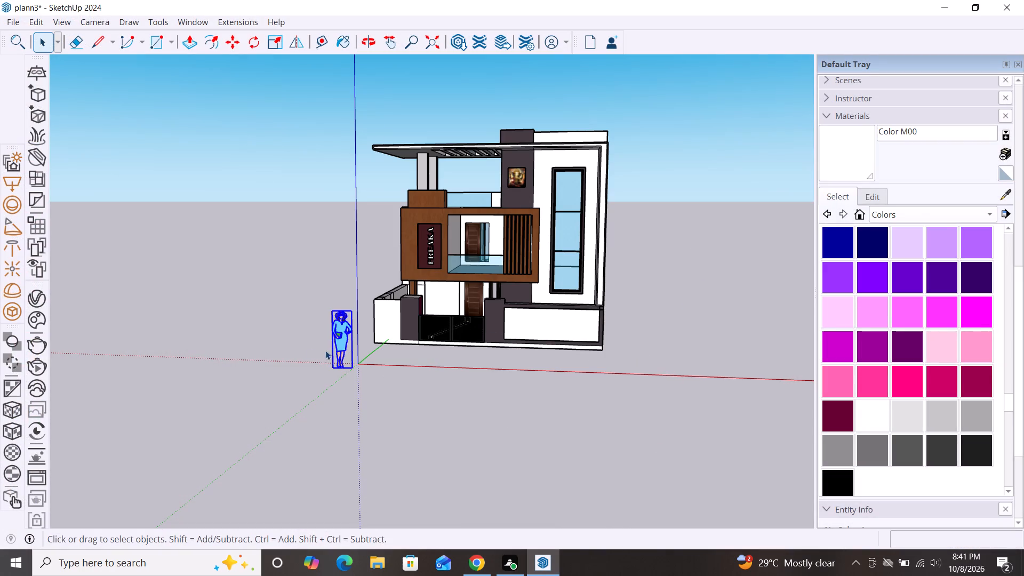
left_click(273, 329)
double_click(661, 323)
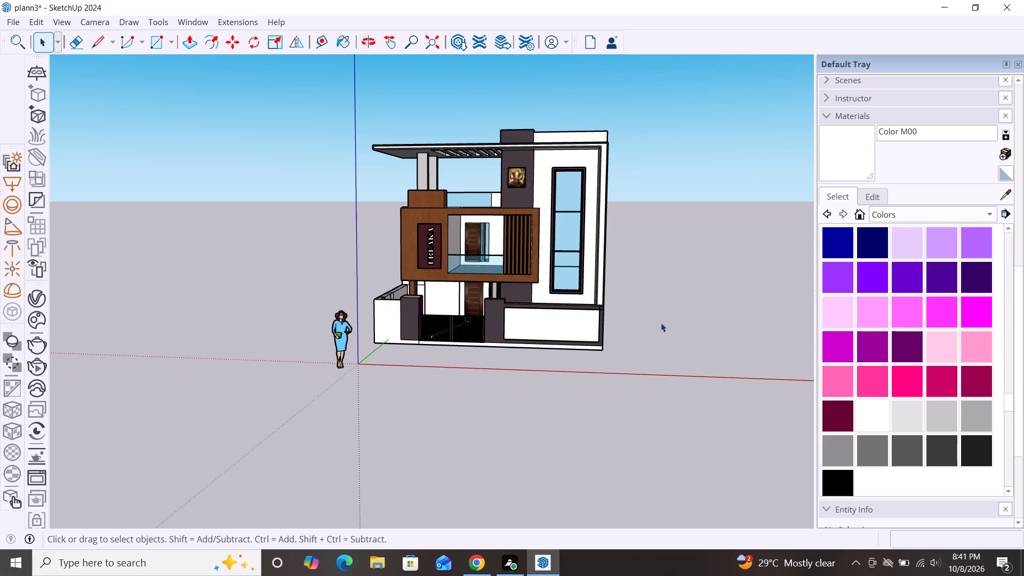
Review the front elevation from several angles, examining the tall window wall, wooden balcony frame, gate and compound wall.
left_click(673, 272)
left_click_drag(694, 211, 709, 192)
scroll(543, 171, "up", 10)
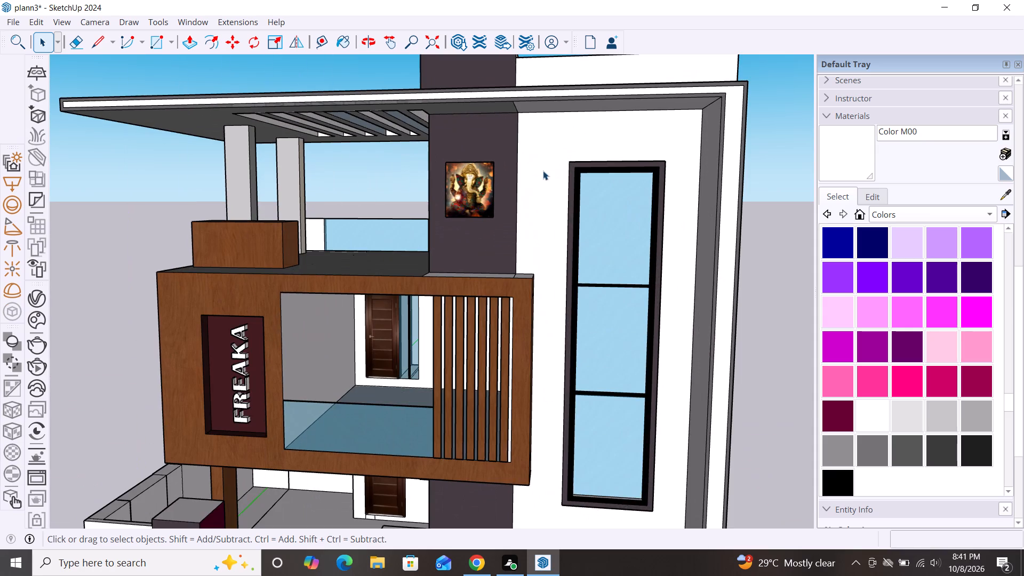
left_click(543, 171)
double_click(753, 248)
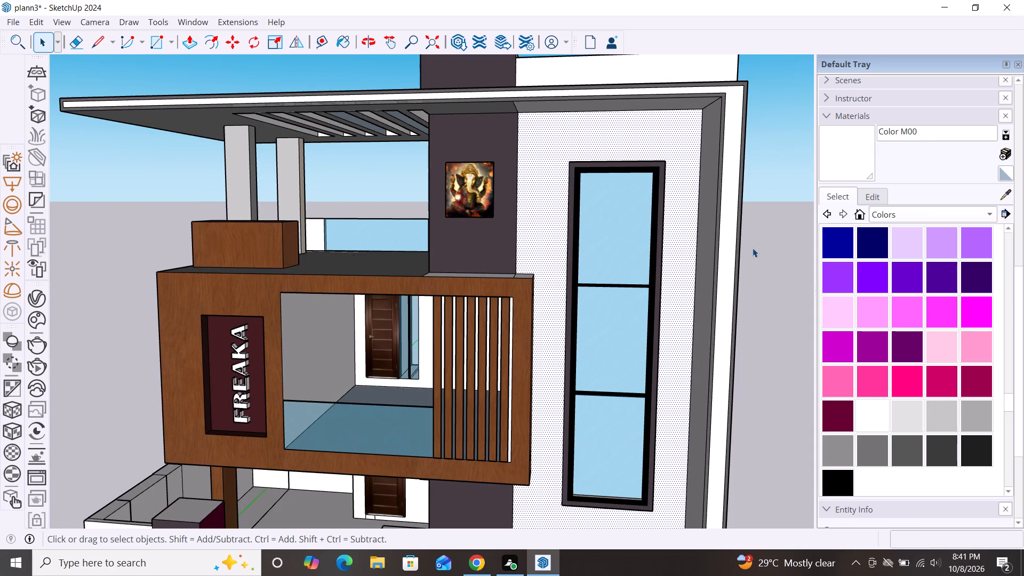
scroll(317, 156, "down", 5)
left_click(669, 222)
left_click(672, 222)
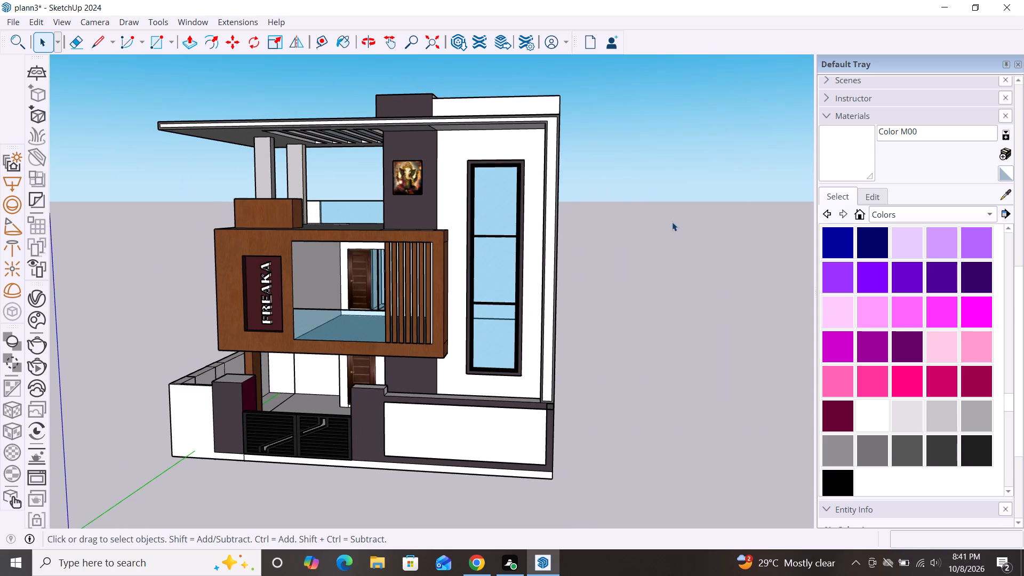
middle_click_drag(471, 367, 554, 366)
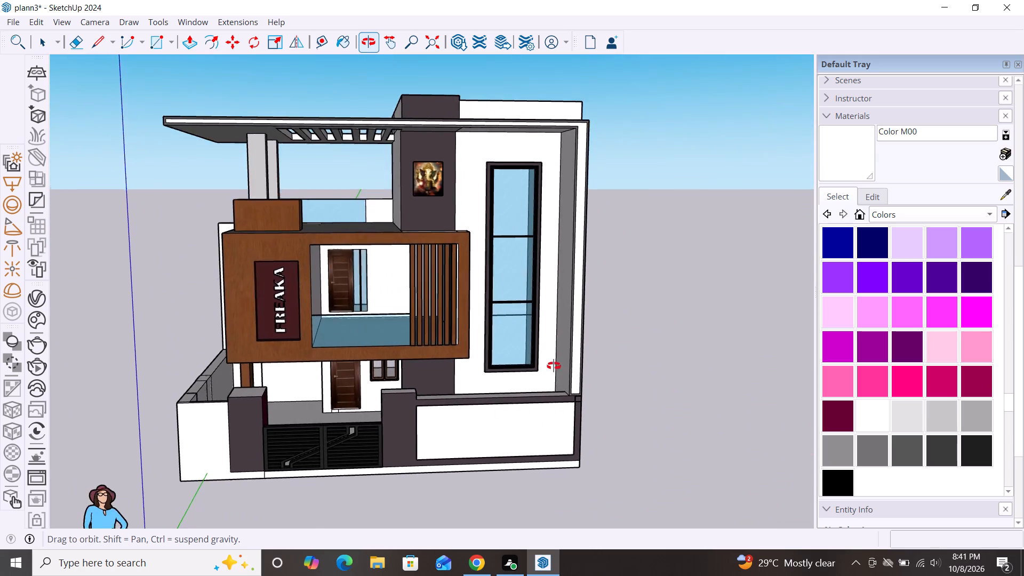
middle_click_drag(554, 366, 556, 358)
scroll(548, 232, "down", 5)
middle_click_drag(444, 335, 440, 333)
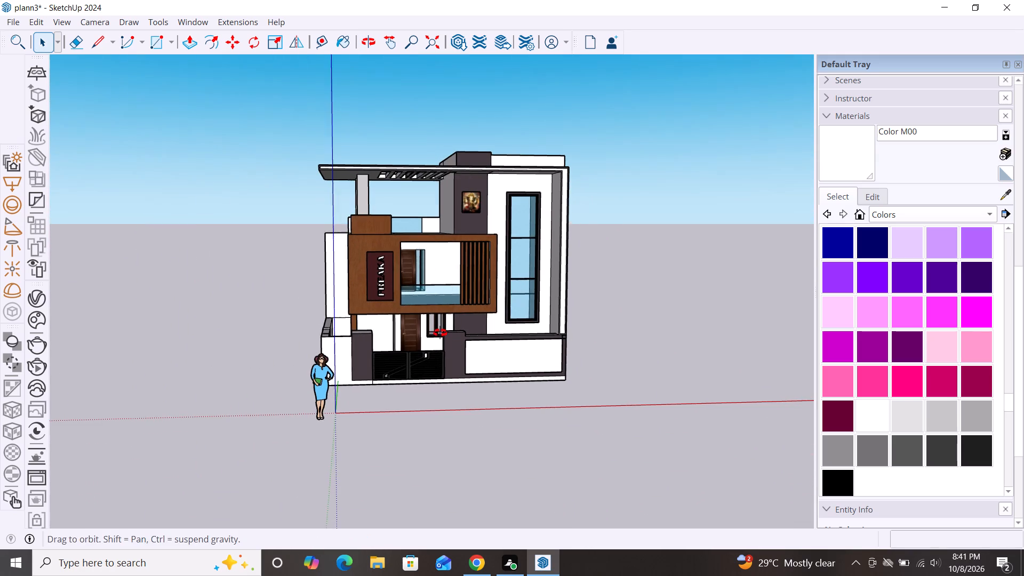
middle_click_drag(440, 333, 396, 321)
scroll(411, 378, "up", 9)
scroll(427, 371, "down", 2)
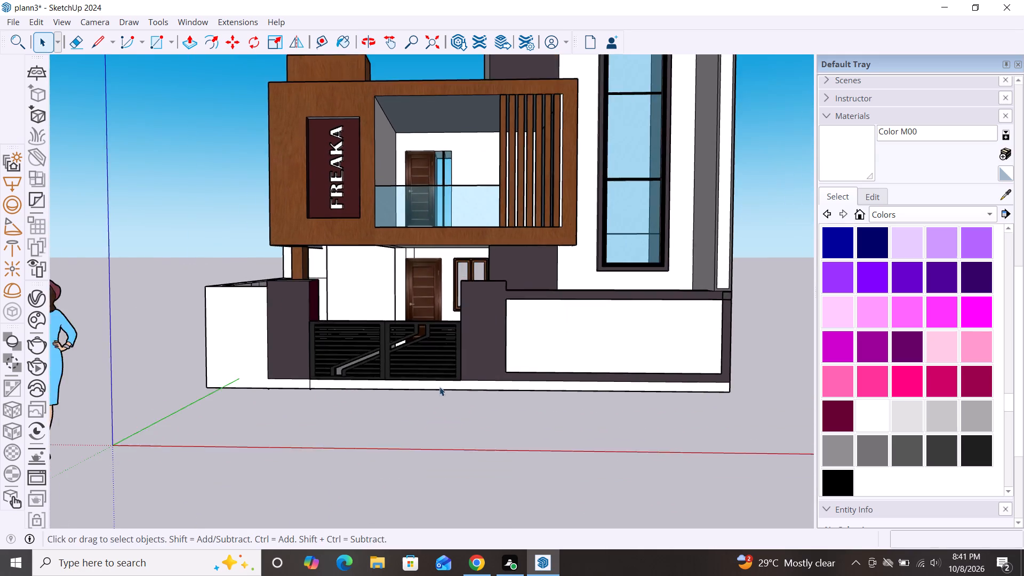
scroll(439, 387, "down", 4)
middle_click_drag(548, 329, 562, 353)
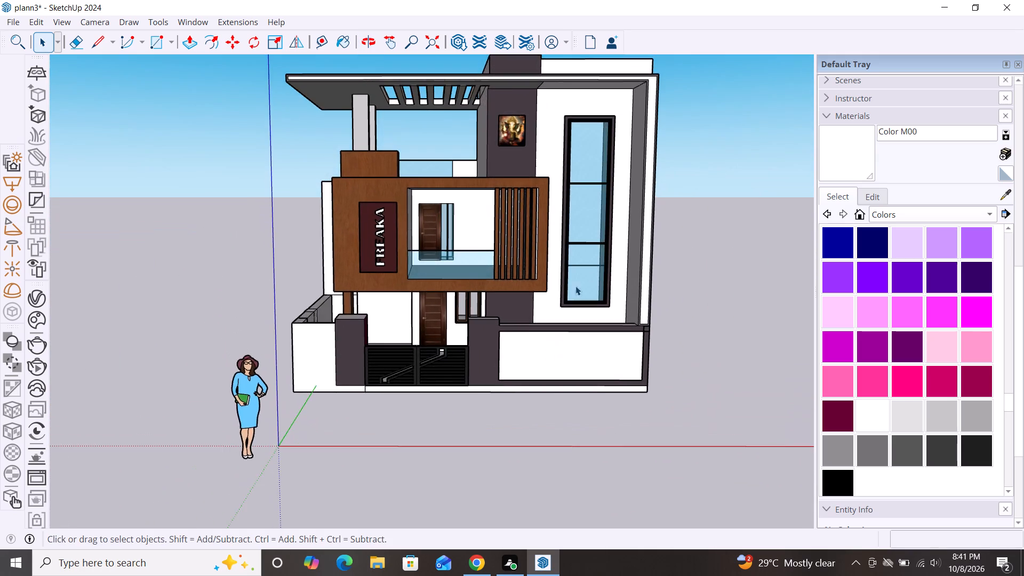
scroll(595, 257, "down", 3)
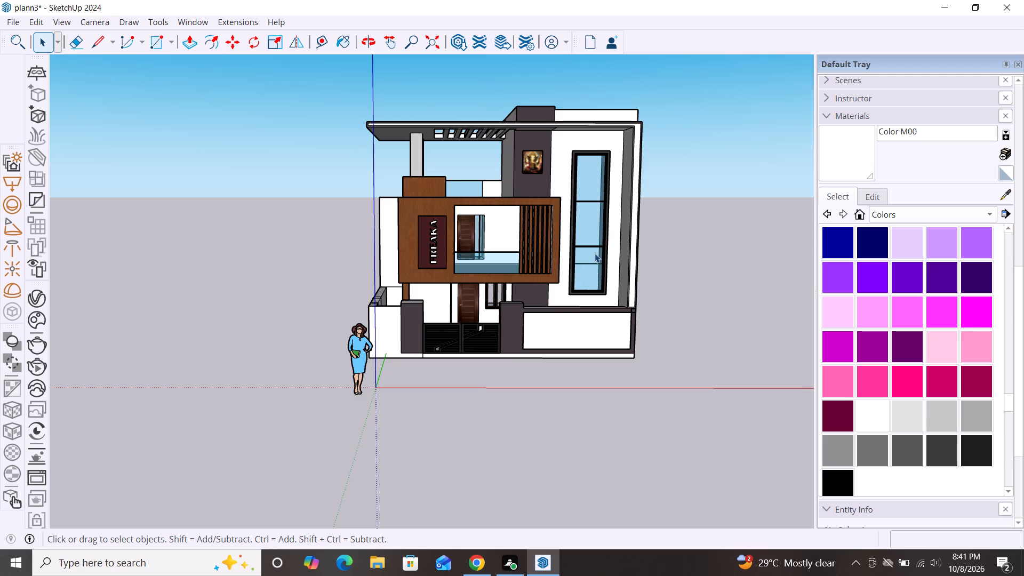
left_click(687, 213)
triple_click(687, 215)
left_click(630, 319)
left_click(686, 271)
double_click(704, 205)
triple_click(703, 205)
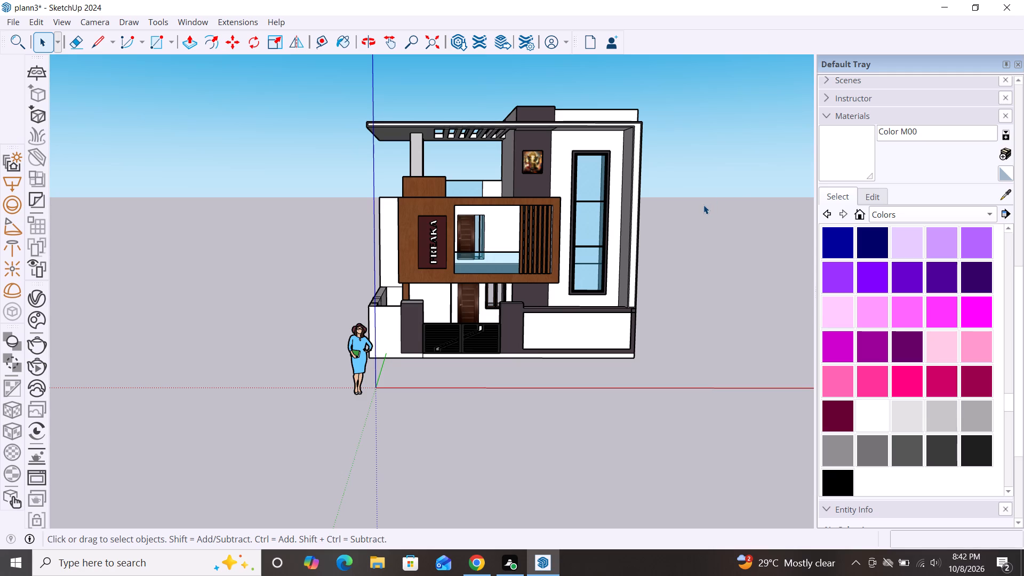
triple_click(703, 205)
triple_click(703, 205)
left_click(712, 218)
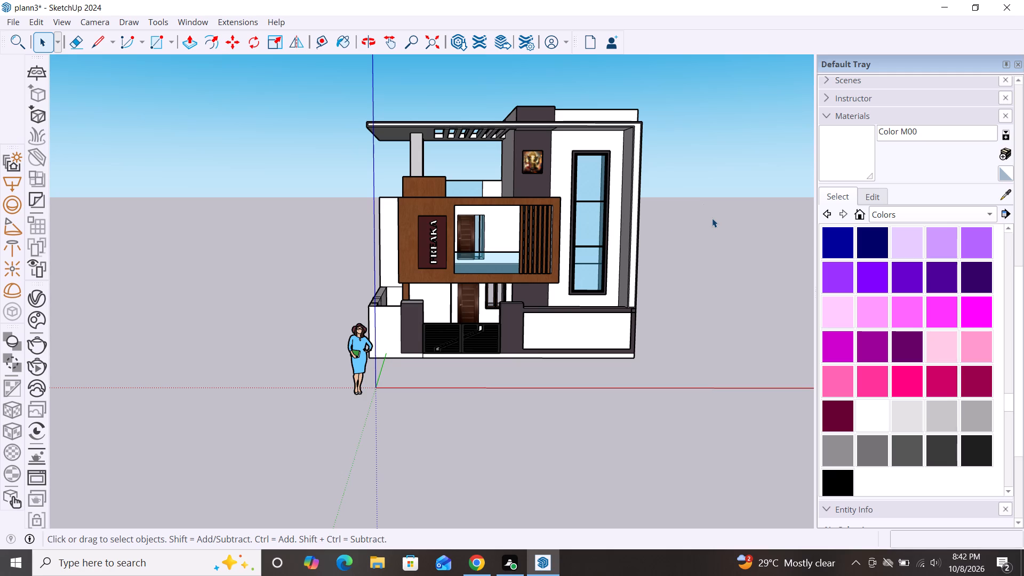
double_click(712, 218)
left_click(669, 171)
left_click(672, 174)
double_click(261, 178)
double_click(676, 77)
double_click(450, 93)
Inspect the front faces one by one: terrace parapet, wooden balcony frame, tall window wall and compound wall.
scroll(488, 201, "up", 6)
left_click(498, 179)
left_click(452, 131)
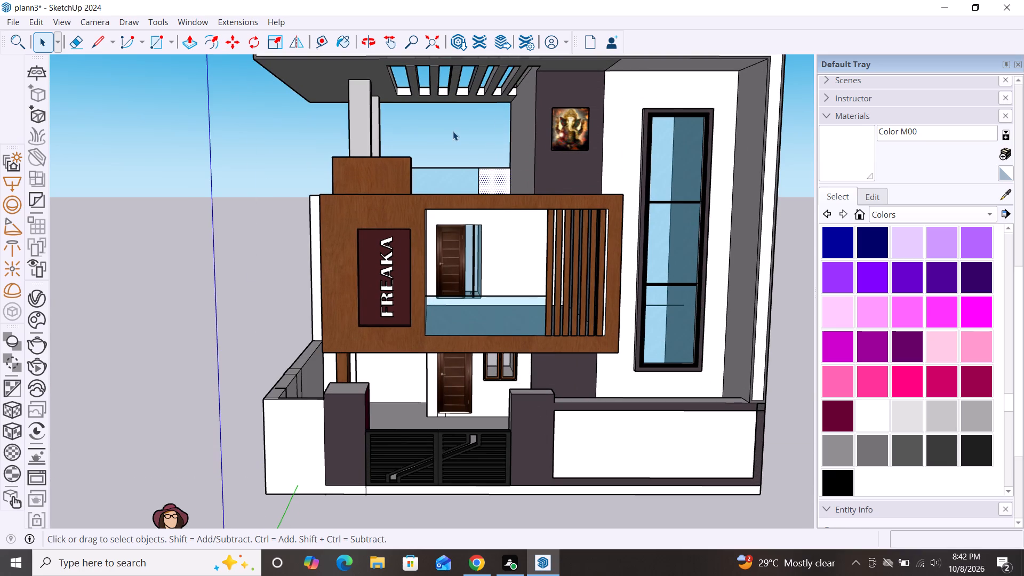
scroll(419, 158, "down", 5)
left_click(399, 157)
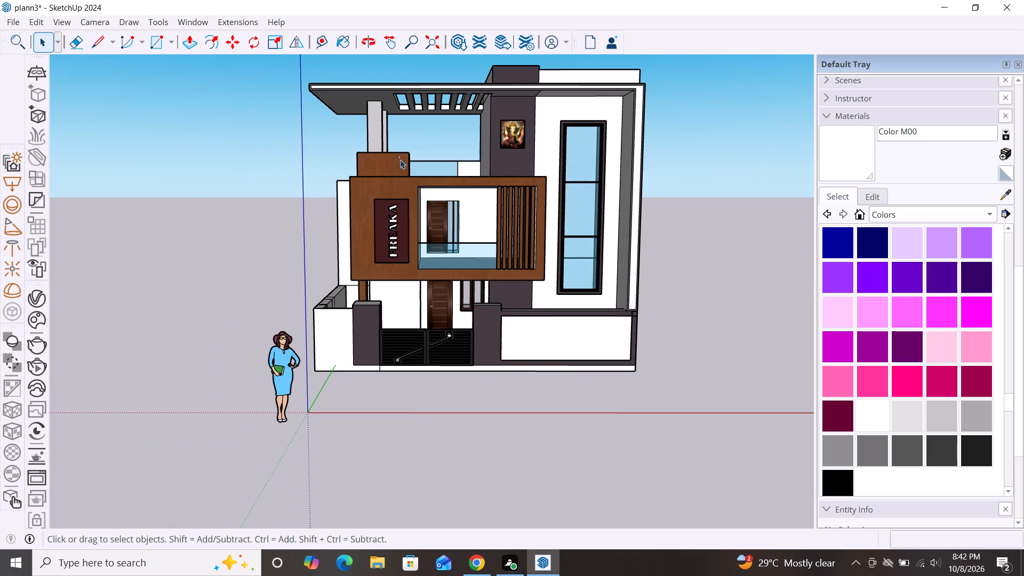
left_click(282, 164)
left_click(408, 196)
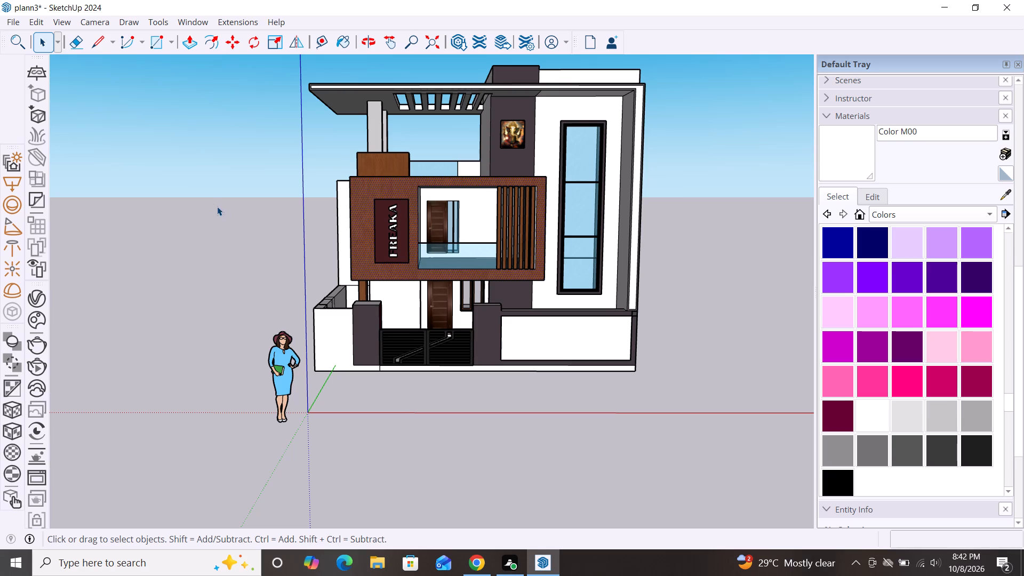
left_click(212, 203)
scroll(610, 186, "down", 2)
left_click(610, 186)
left_click(694, 201)
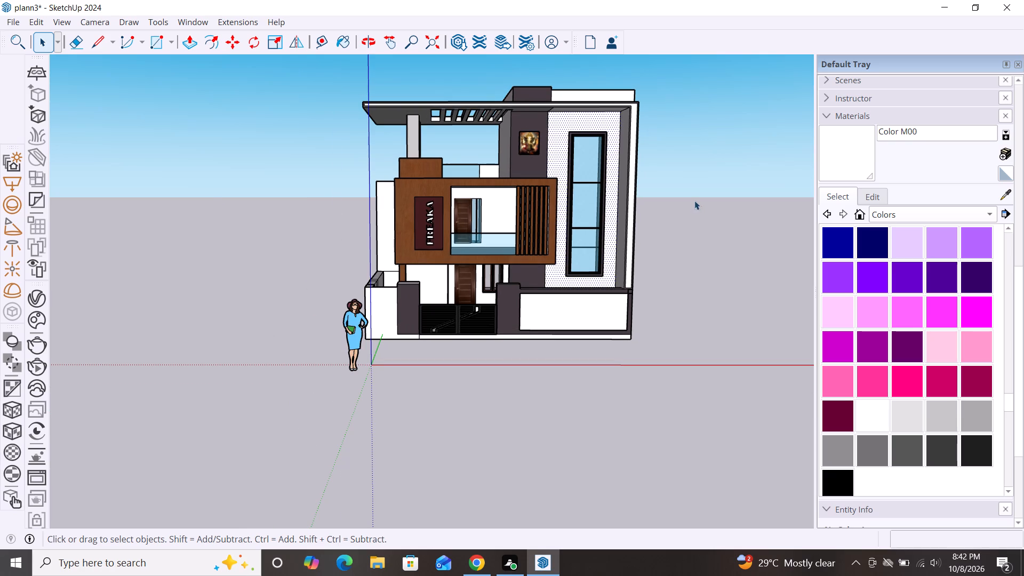
left_click(606, 292)
left_click(744, 278)
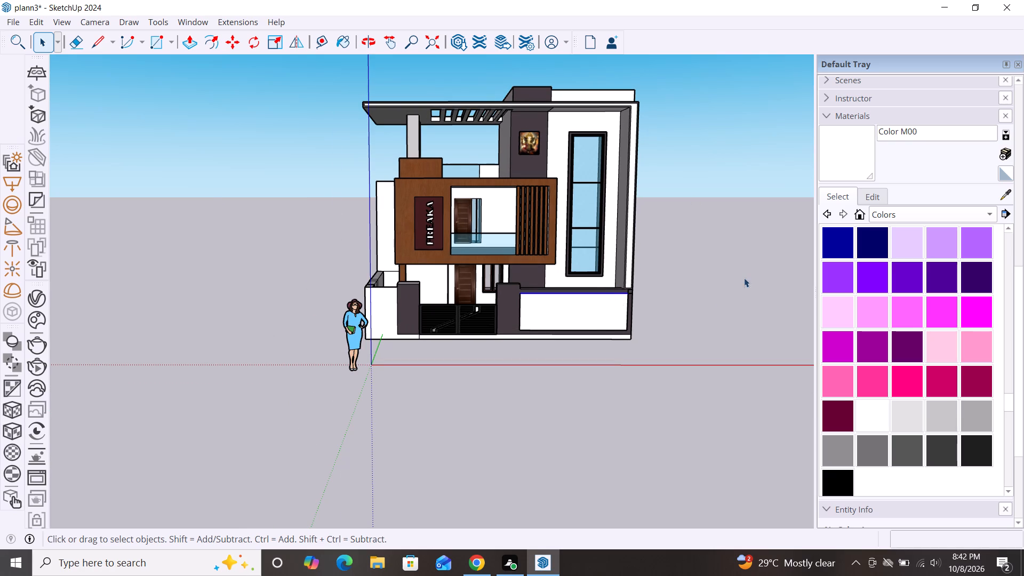
left_click(587, 331)
left_click(715, 302)
scroll(488, 257, "down", 2)
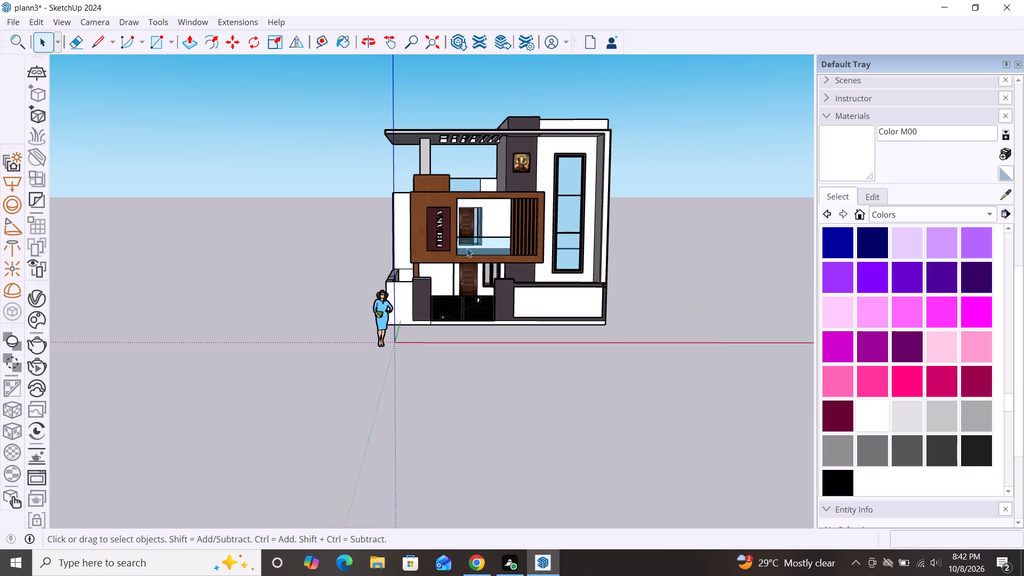
scroll(467, 248, "down", 1)
Erase the two short stray vertical edges on the white wall strip directly below the ground-floor entrance door.
scroll(476, 293, "up", 14)
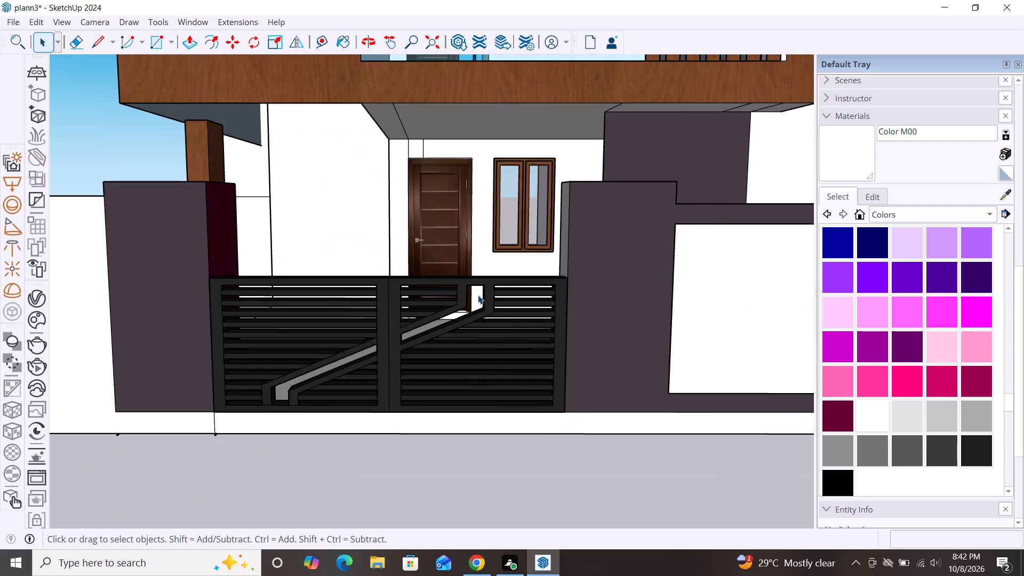
scroll(478, 295, "up", 3)
middle_click_drag(523, 206, 523, 286)
scroll(499, 196, "down", 3)
scroll(506, 126, "down", 3)
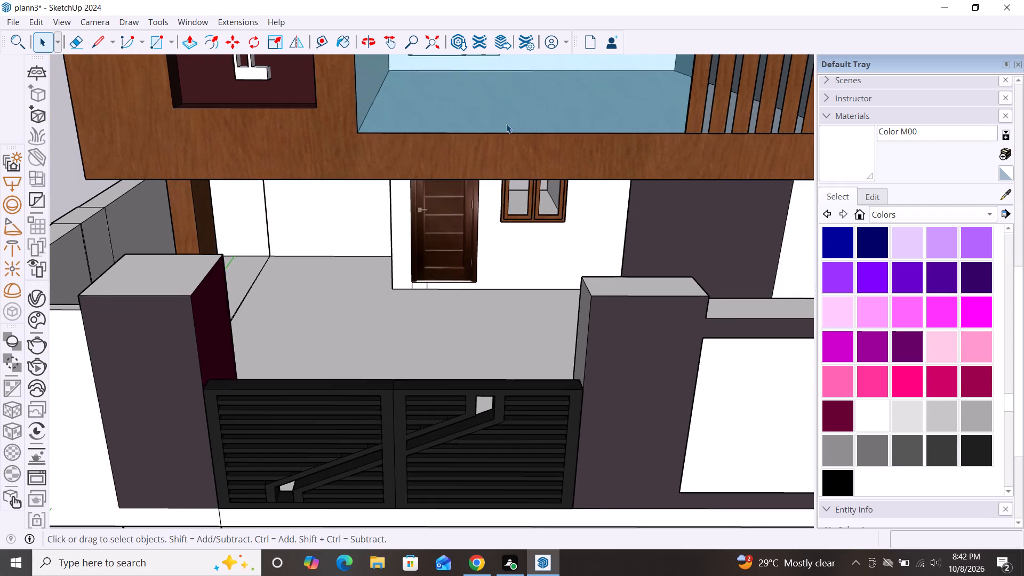
scroll(506, 124, "down", 9)
scroll(476, 200, "up", 6)
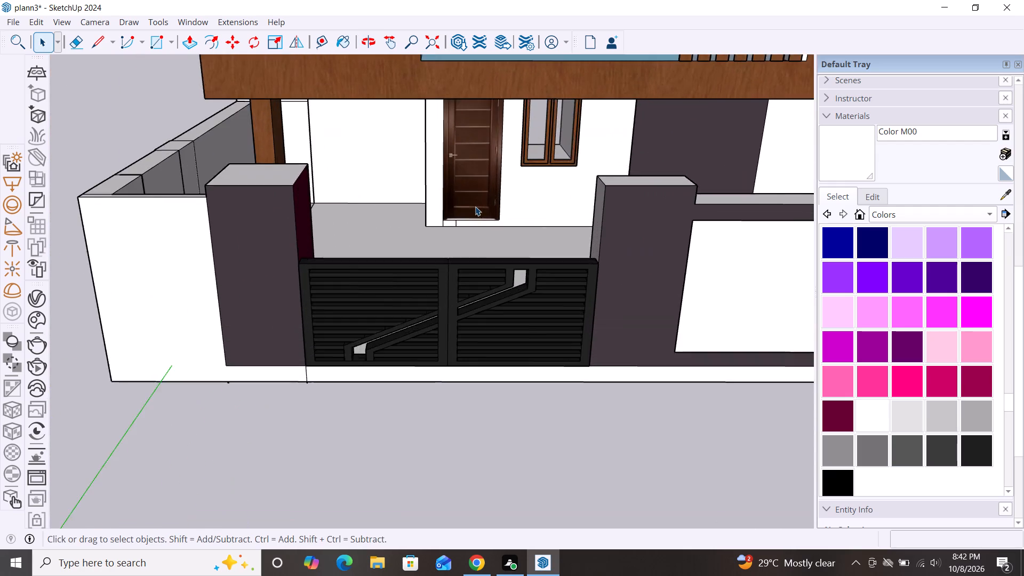
scroll(475, 206, "up", 16)
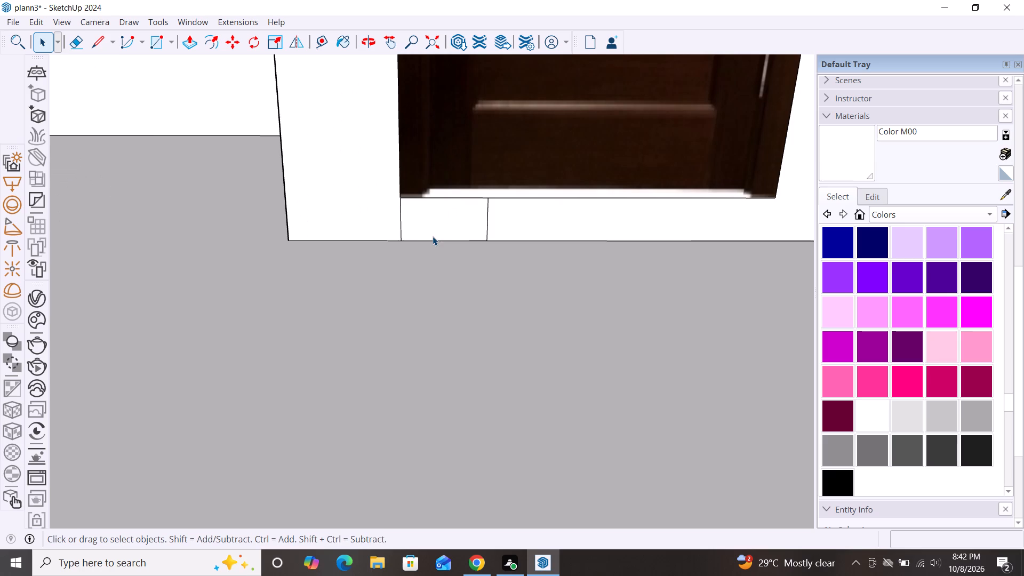
key("e")
left_click(401, 231)
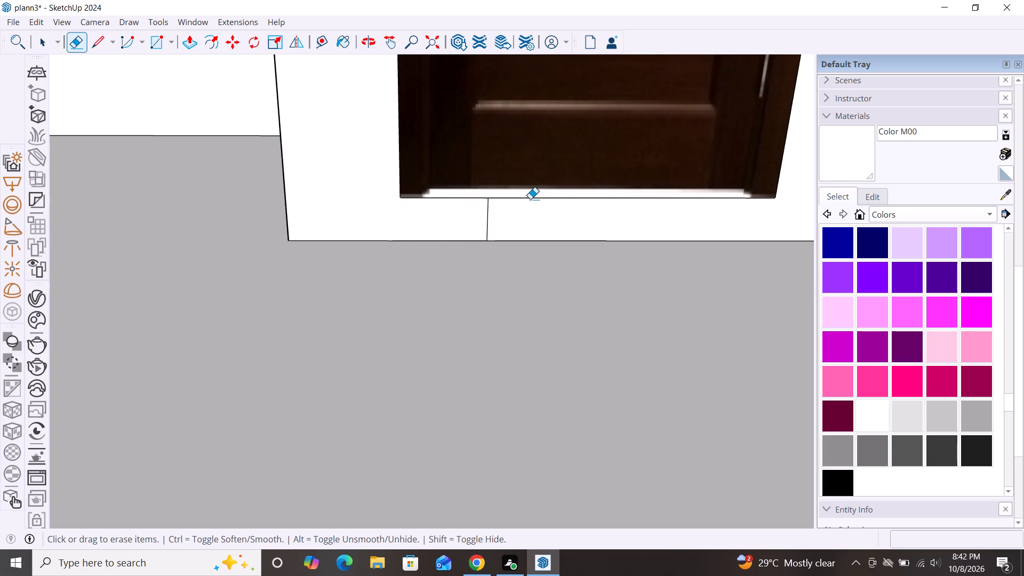
left_click(488, 223)
scroll(503, 202, "down", 3)
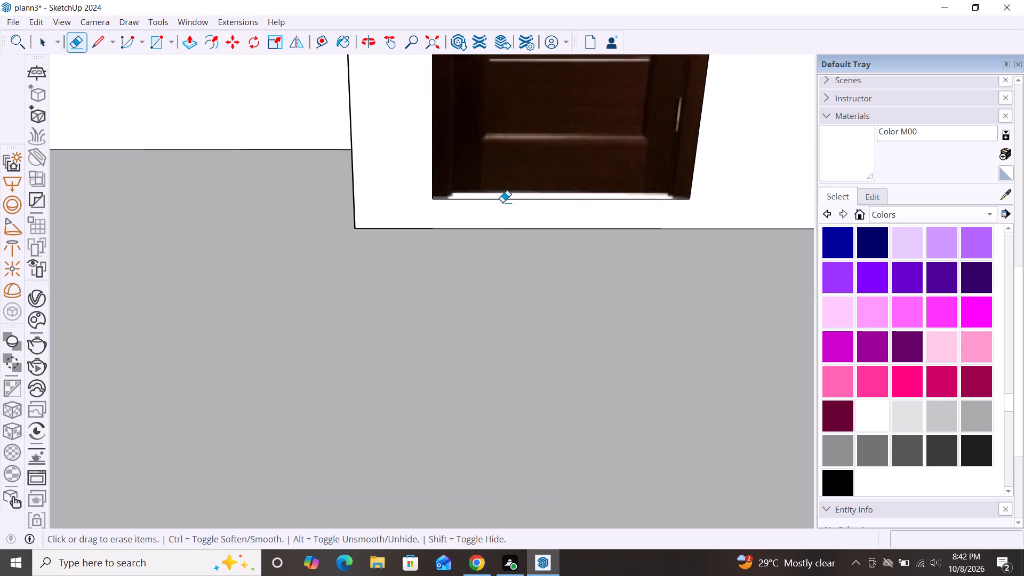
scroll(502, 202, "down", 13)
key("space")
Export a front view of the whole house as a 2D JPEG image named plann3 in the Downloads folder.
scroll(470, 200, "down", 6)
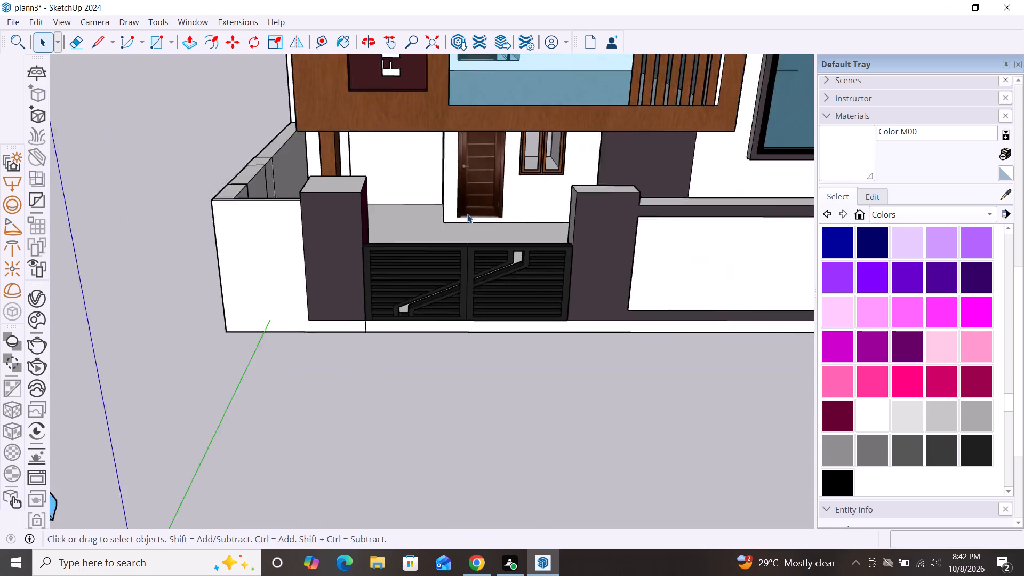
scroll(467, 214, "down", 9)
scroll(512, 270, "down", 4)
scroll(557, 294, "down", 2)
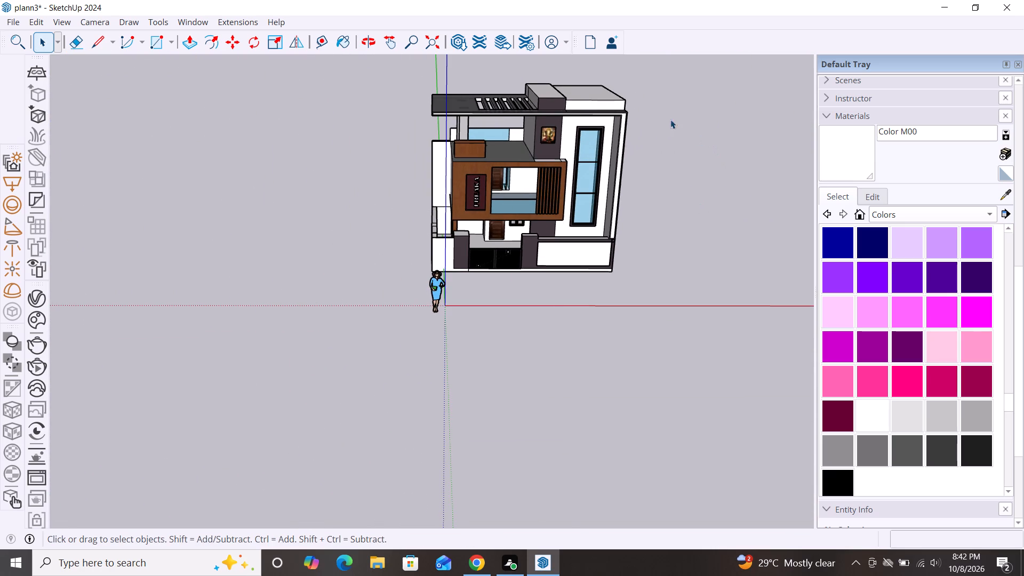
scroll(661, 109, "up", 4)
scroll(643, 221, "down", 3)
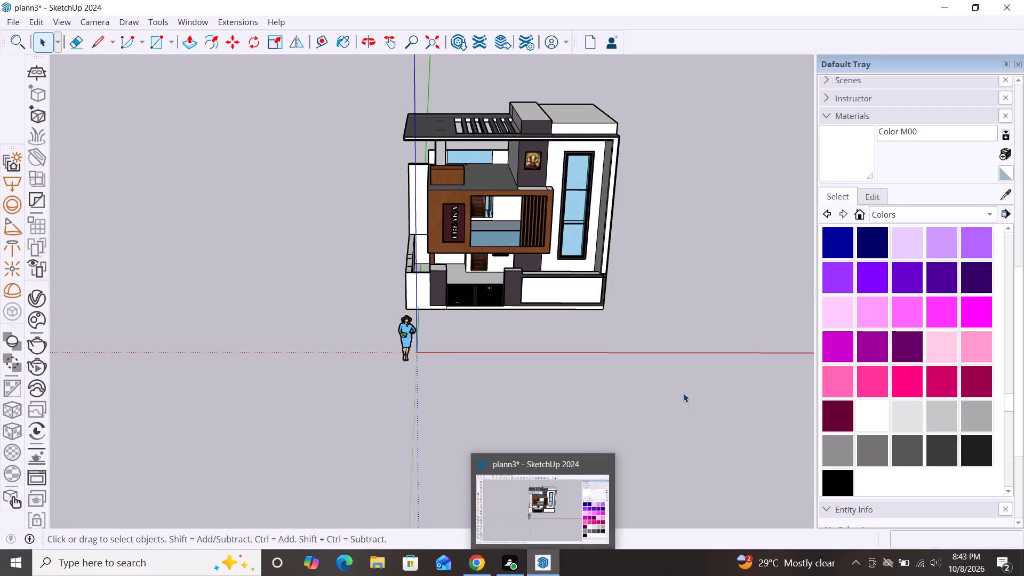
scroll(633, 214, "down", 3)
scroll(453, 151, "down", 2)
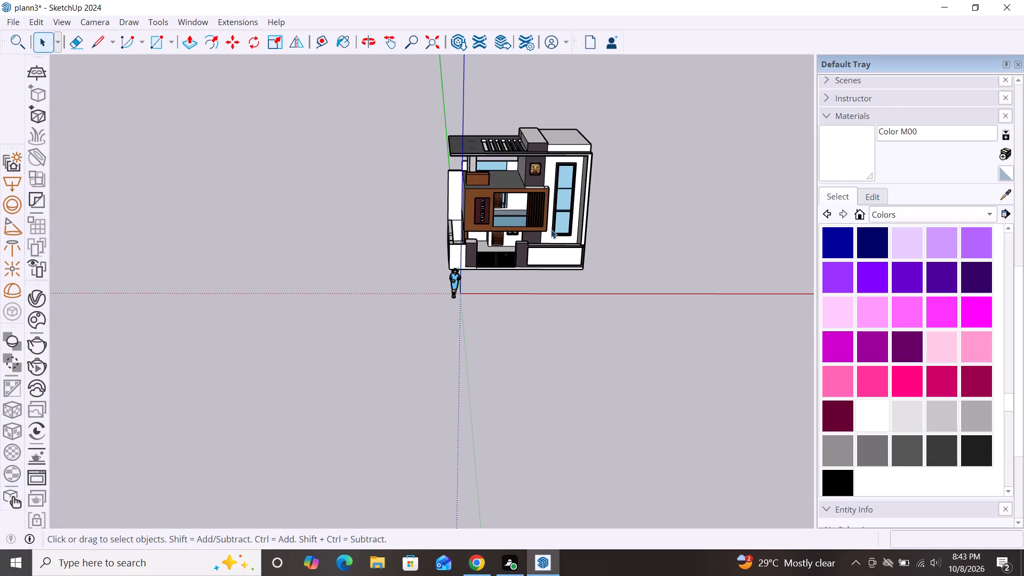
scroll(564, 148, "down", 1)
middle_click_drag(555, 183, 549, 129)
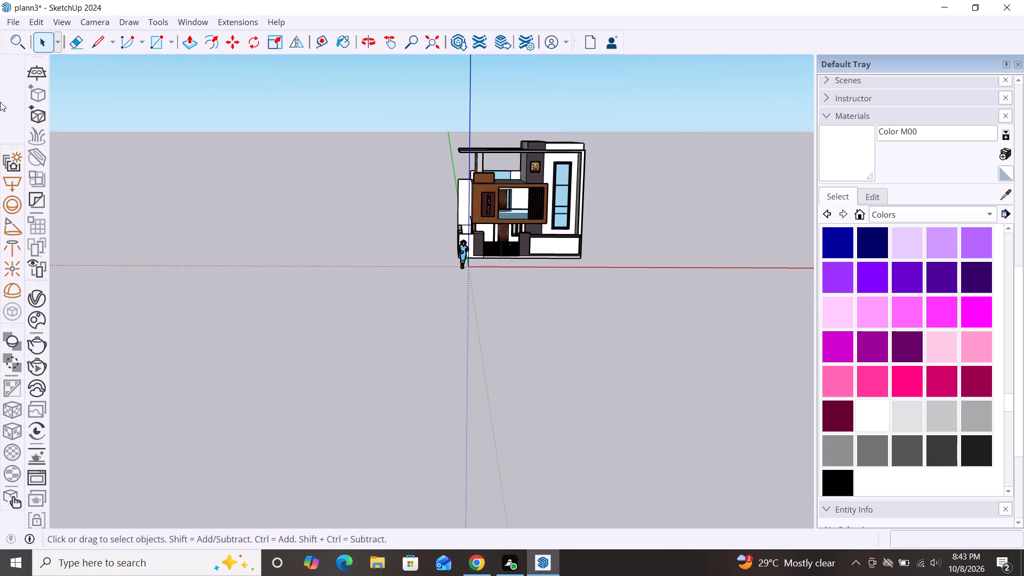
left_click(5, 19)
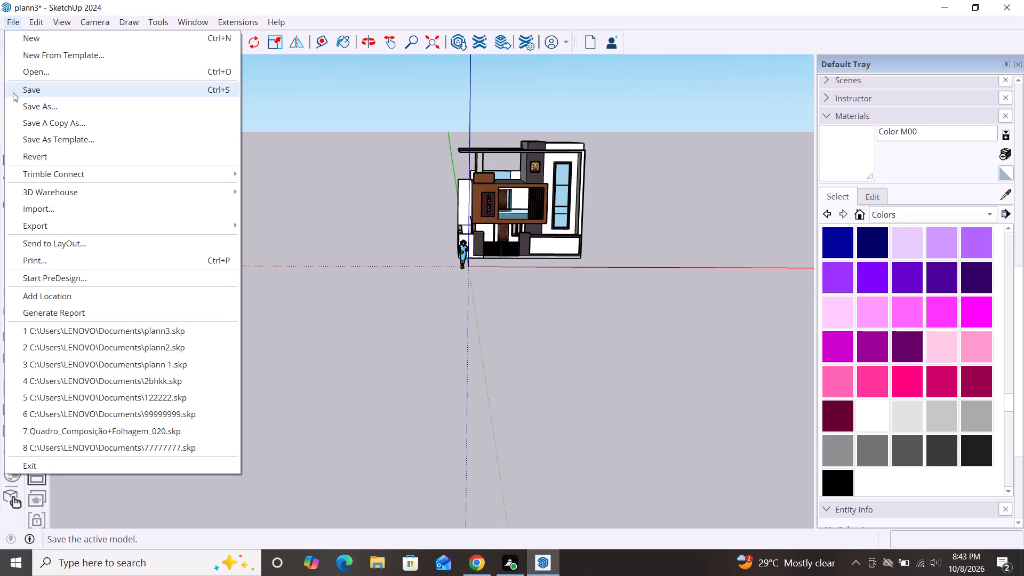
left_click(66, 226)
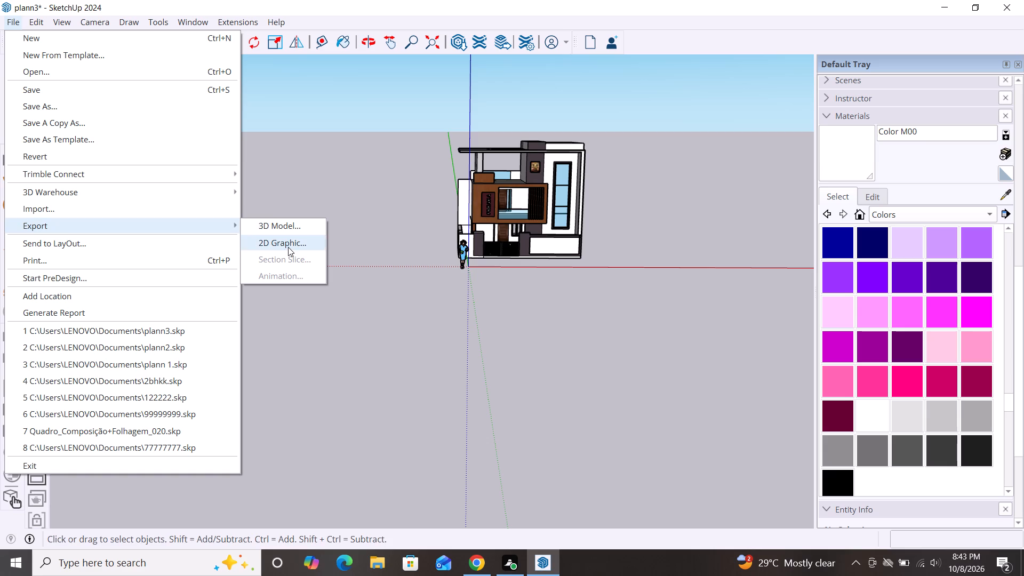
left_click(288, 247)
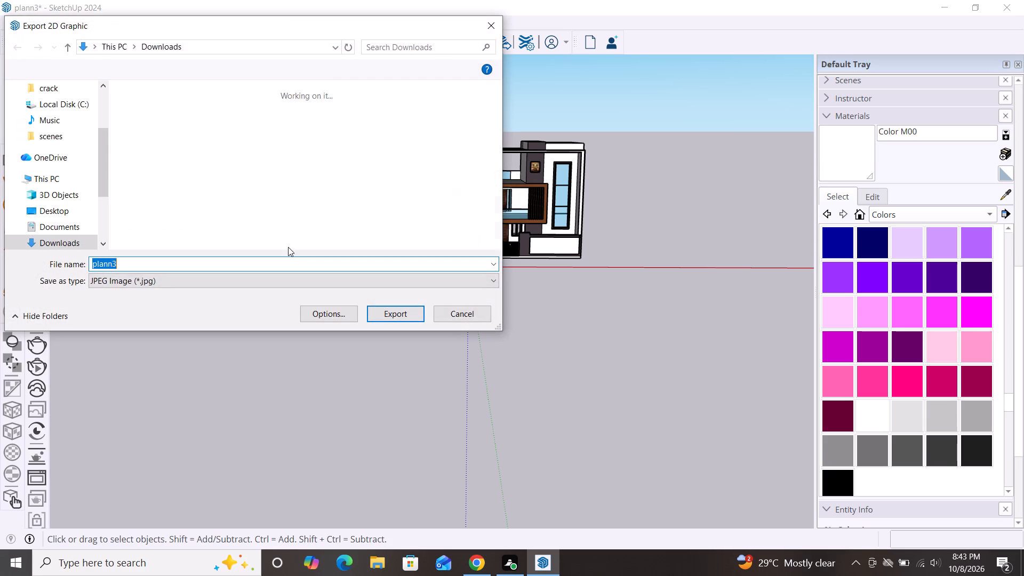
left_click(384, 312)
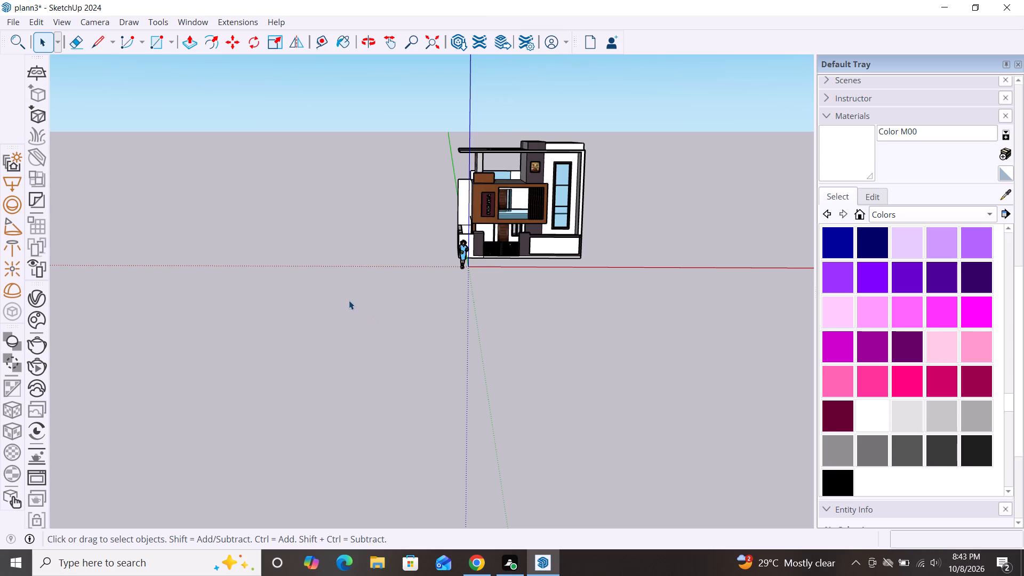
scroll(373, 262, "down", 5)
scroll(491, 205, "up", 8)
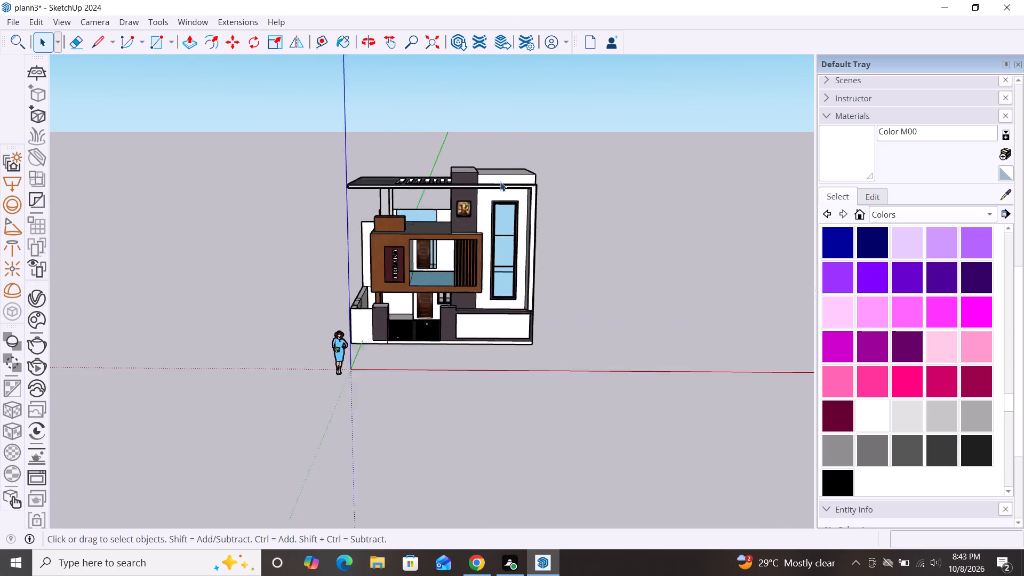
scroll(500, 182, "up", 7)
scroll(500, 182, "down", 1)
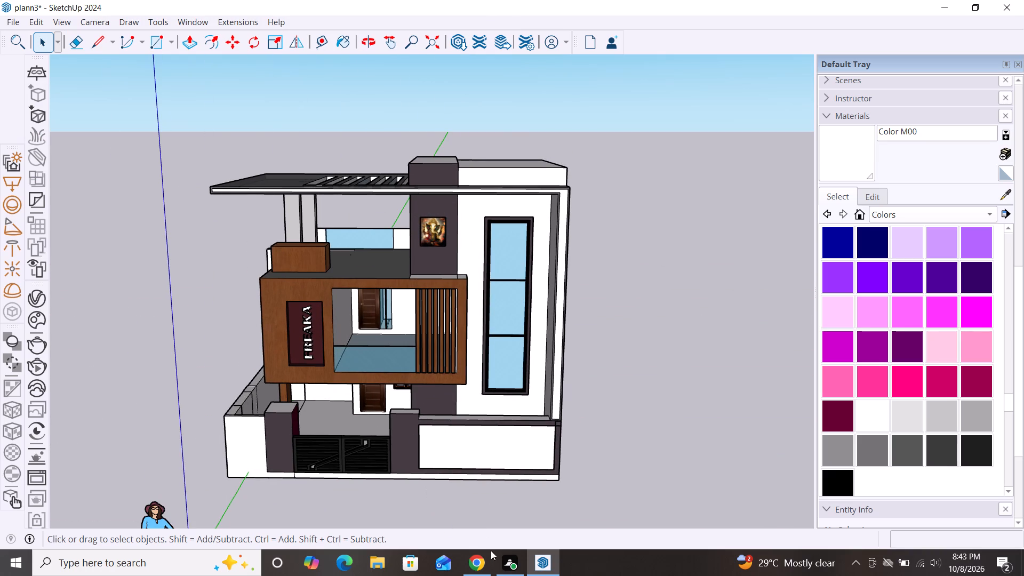